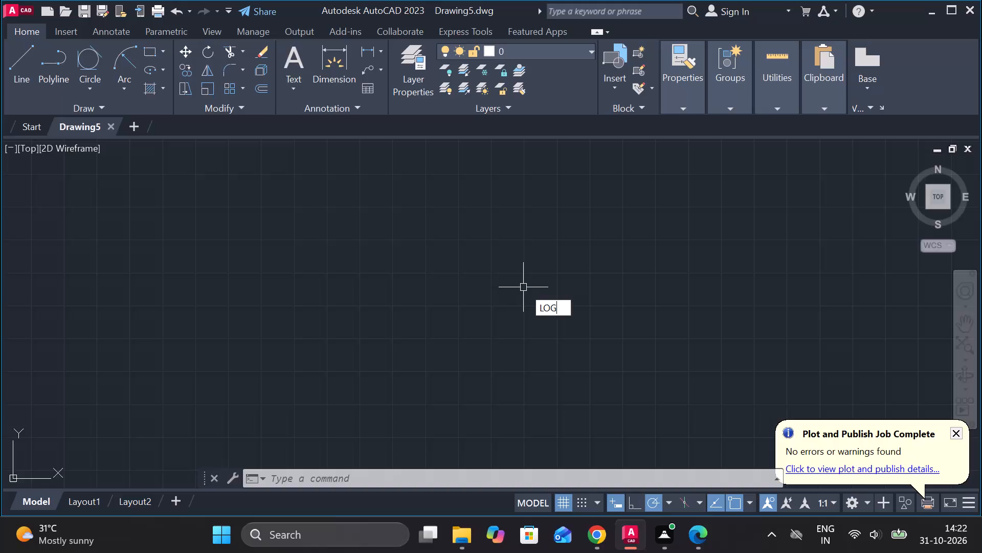
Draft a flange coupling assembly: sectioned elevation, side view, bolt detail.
Set the model space limits with lower-left corner 0,0 and upper-right corner 297,210.
{"action": "left_click", "coordinate": [593, 322]}
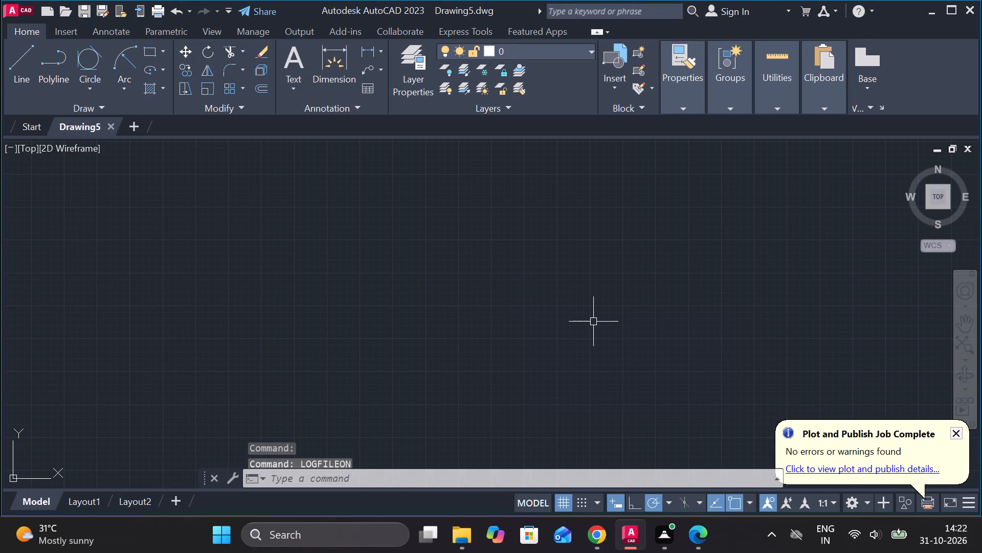
{"action": "type", "text": "LIMITS"}
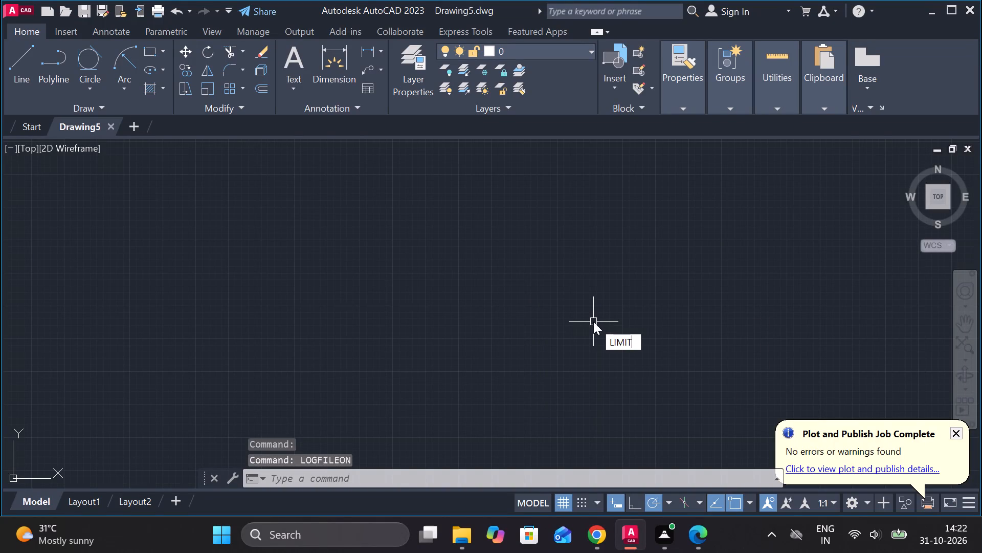
{"action": "key", "text": "Return"}
{"action": "type", "text": "0,0"}
{"action": "key", "text": "Return"}
{"action": "type", "text": "297,210"}
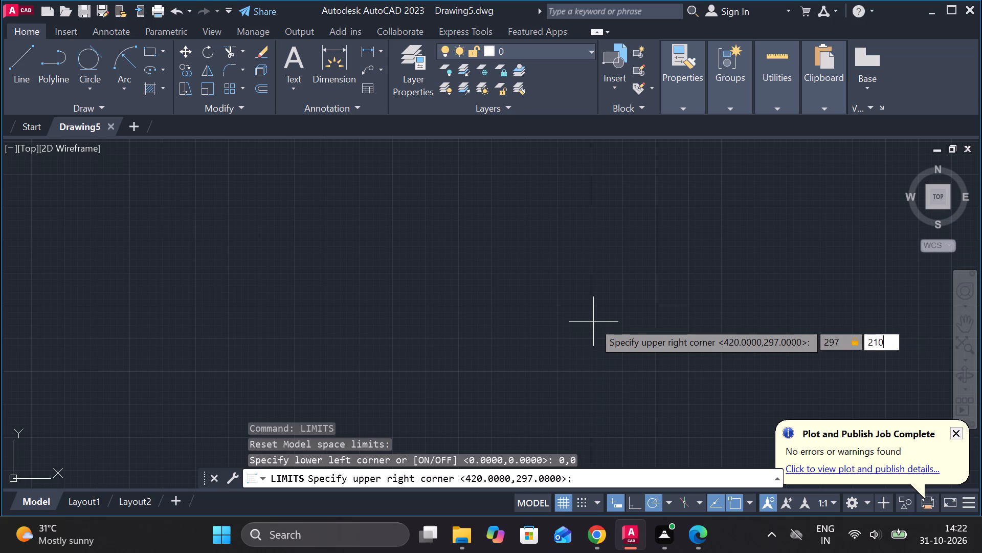
{"action": "key", "text": "Return"}
{"action": "key", "text": "z"}
{"action": "key", "text": "Return"}
{"action": "key", "text": "e"}
{"action": "key", "text": "Return"}
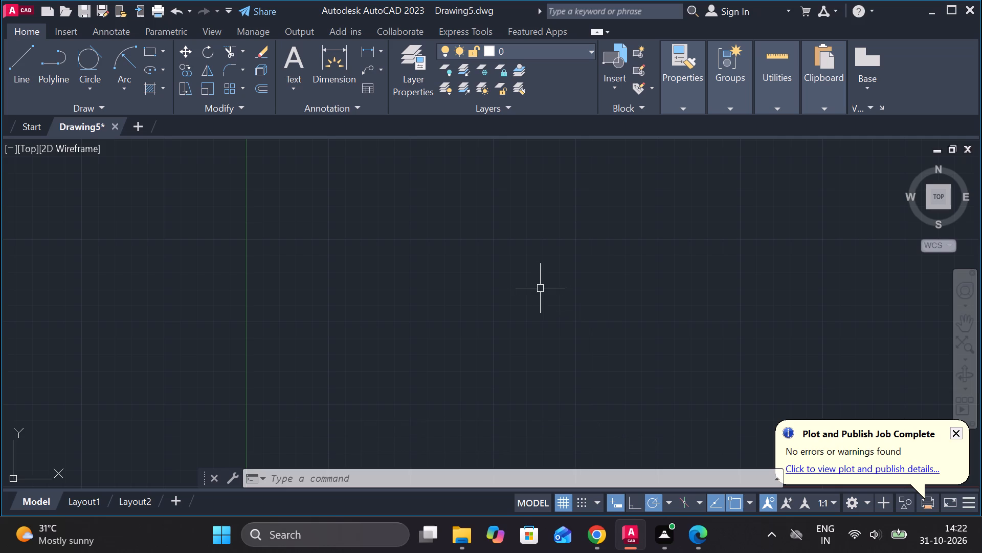
Draw a closed rectangle from lines, 176 wide and 124 high, starting at its upper-left corner.
{"action": "middle_click_drag", "start_coordinate": [477, 308], "coordinate": [408, 242]}
{"action": "middle_click_drag", "start_coordinate": [417, 258], "coordinate": [370, 236]}
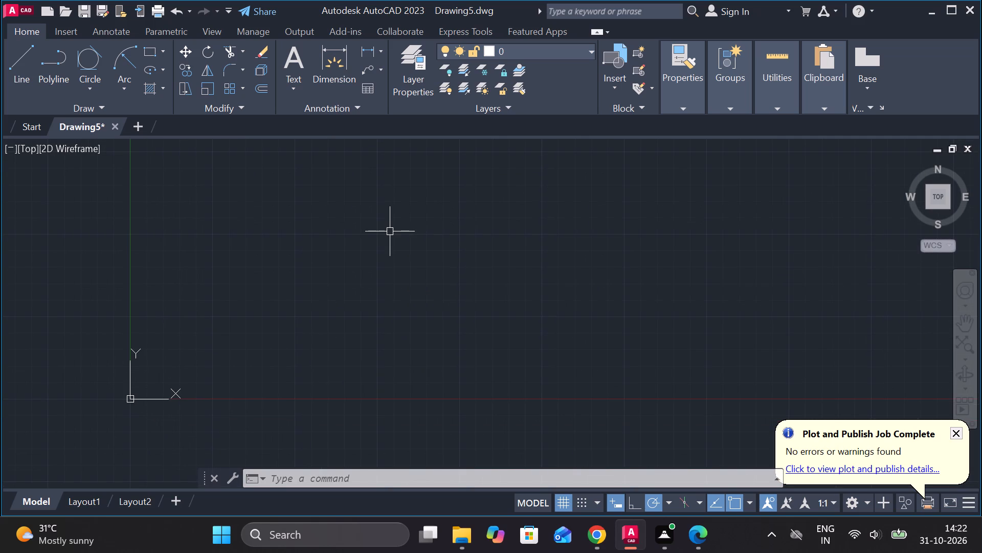
{"action": "key", "text": "Escape"}
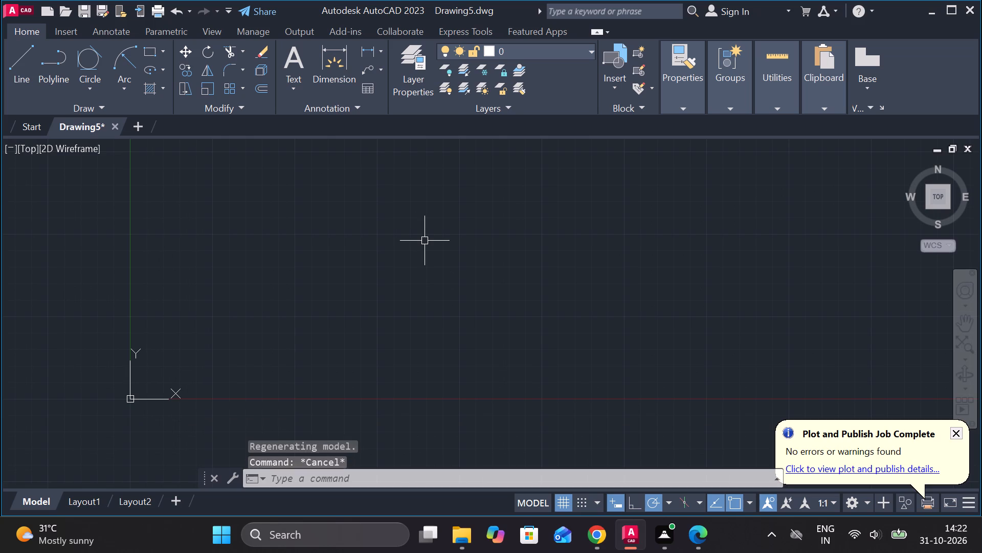
{"action": "key", "text": "l"}
{"action": "key", "text": "Return"}
{"action": "left_click", "coordinate": [375, 243]}
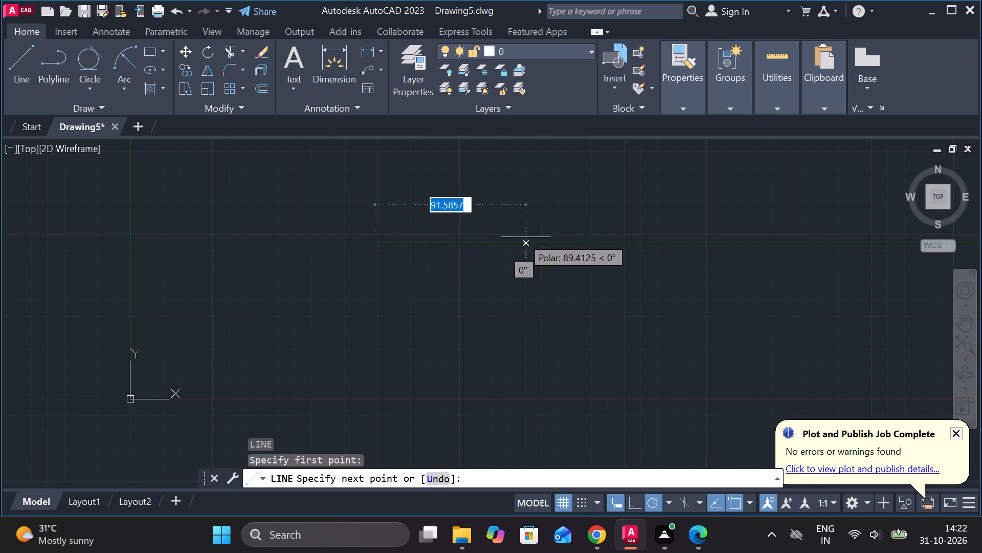
{"action": "key", "text": "1"}
{"action": "type", "text": "76"}
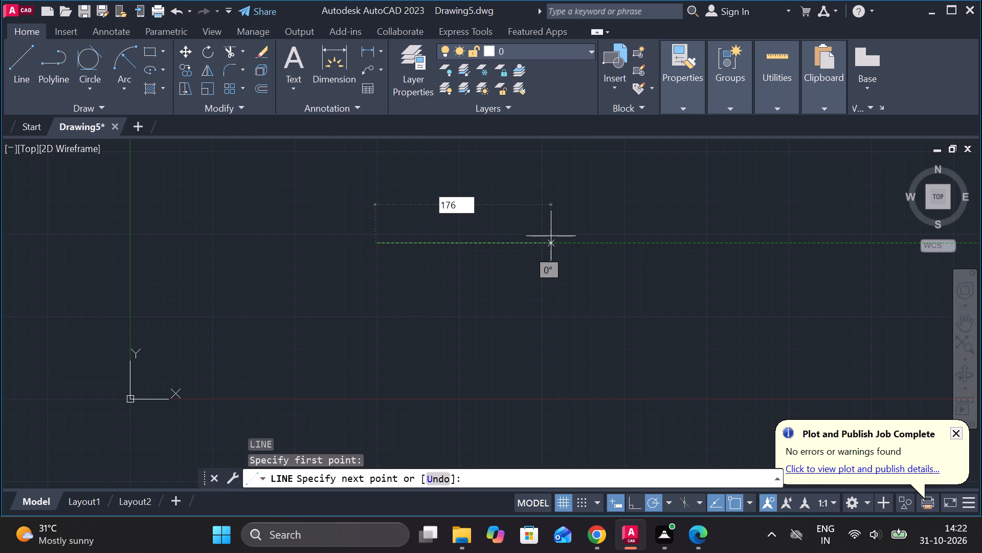
{"action": "key", "text": "space"}
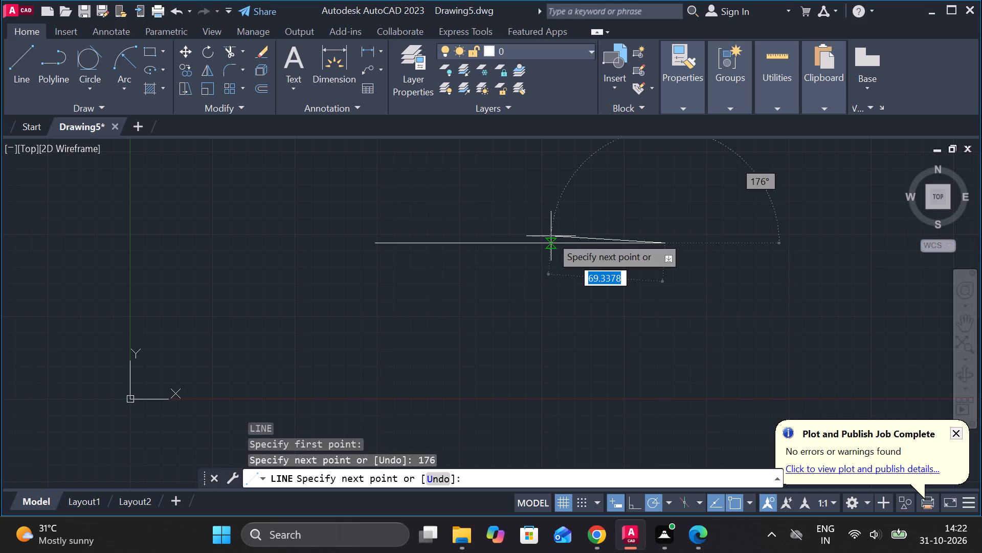
{"action": "middle_click_drag", "start_coordinate": [554, 274], "coordinate": [441, 223]}
{"action": "scroll", "coordinate": [549, 274], "scroll_direction": "up", "scroll_amount": 1}
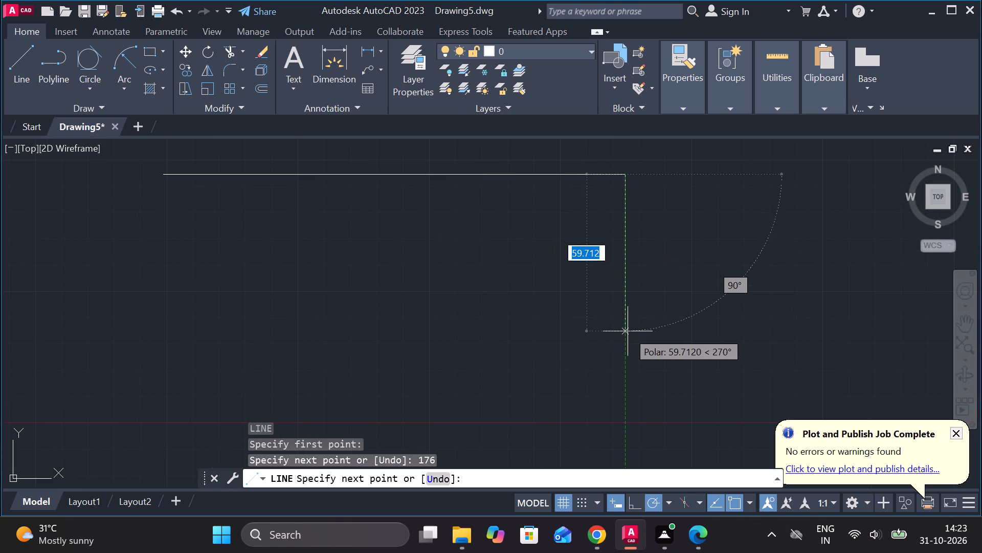
{"action": "type", "text": "124"}
{"action": "key", "text": "space"}
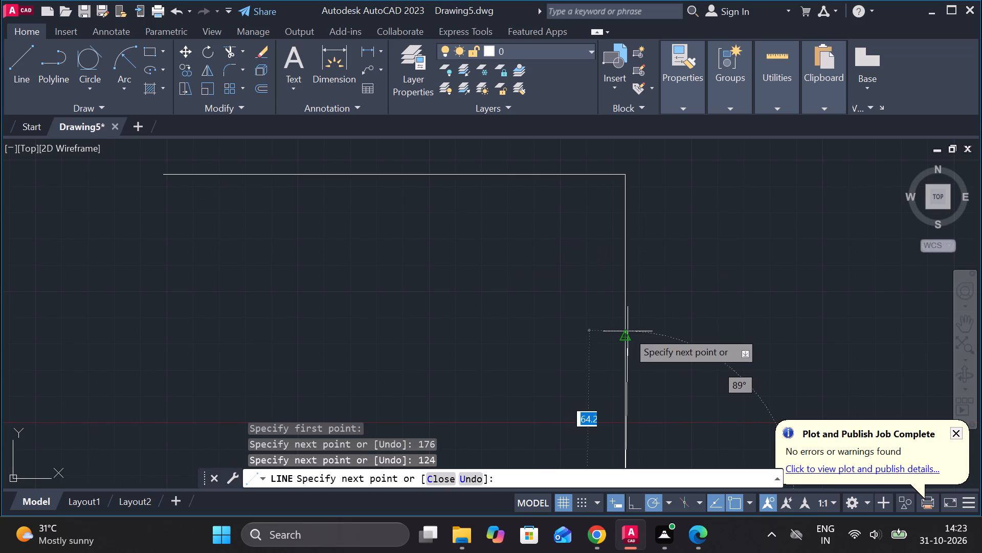
{"action": "scroll", "coordinate": [628, 331], "scroll_direction": "down", "scroll_amount": 3}
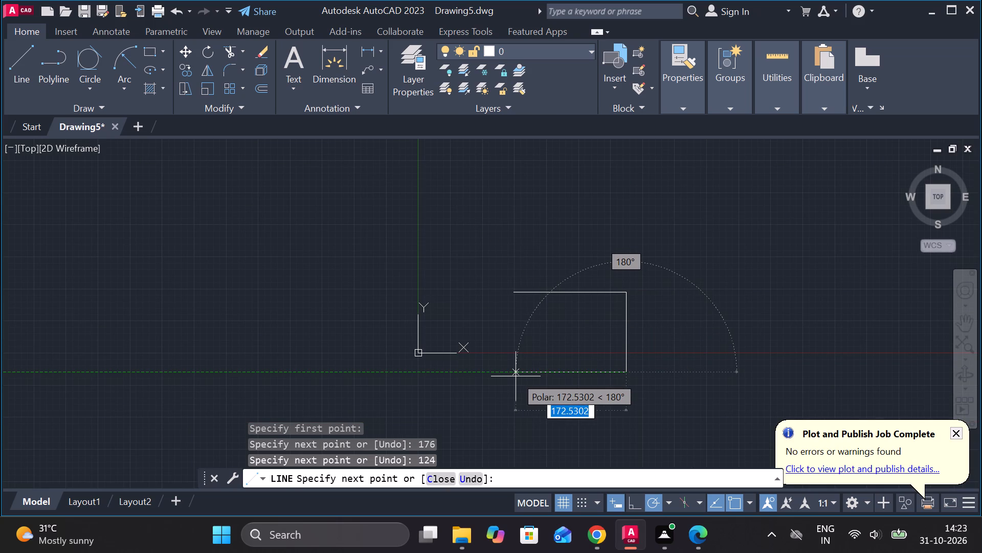
{"action": "key", "text": "1"}
{"action": "key", "text": "7"}
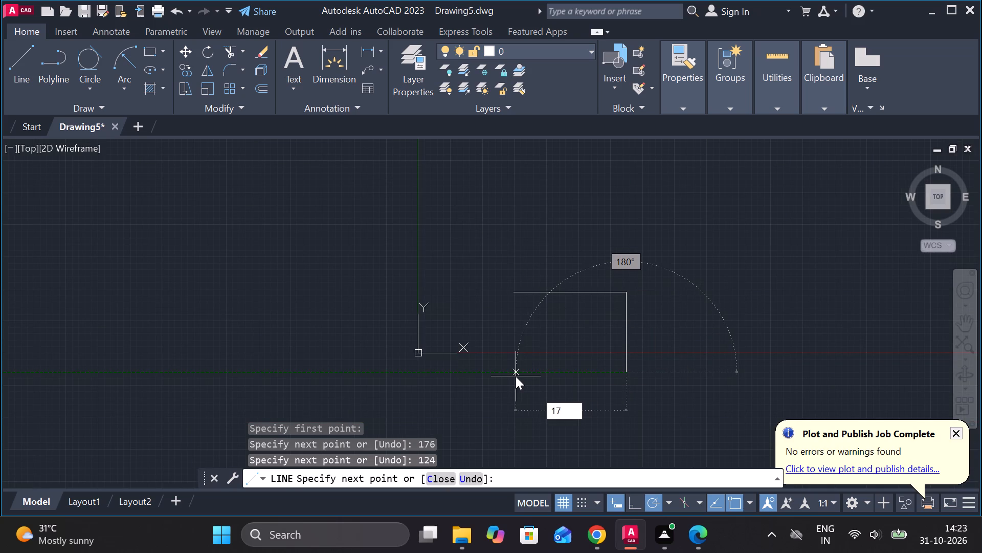
{"action": "key", "text": "6"}
{"action": "key", "text": "Return"}
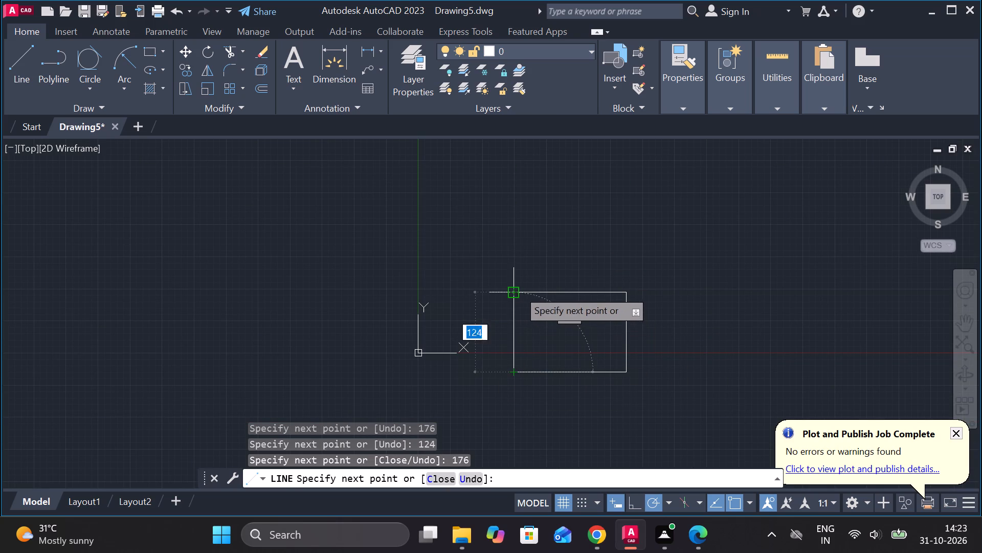
{"action": "left_click", "coordinate": [518, 290]}
{"action": "scroll", "coordinate": [542, 315], "scroll_direction": "up", "scroll_amount": 2}
{"action": "key", "text": "Escape"}
Draw a horizontal centre line between the midpoints of the rectangle's left and right edges.
{"action": "key", "text": "l"}
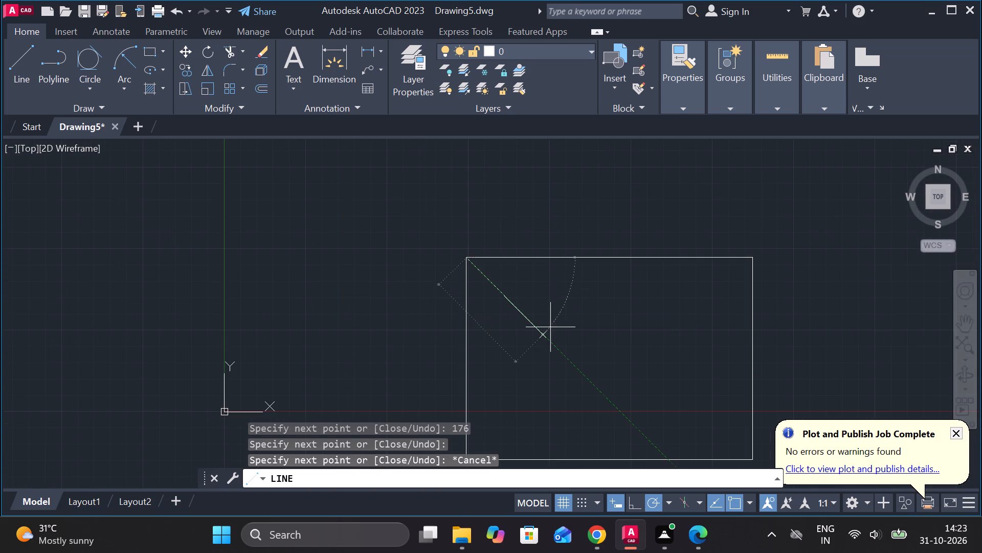
{"action": "key", "text": "Return"}
{"action": "left_click", "coordinate": [462, 359]}
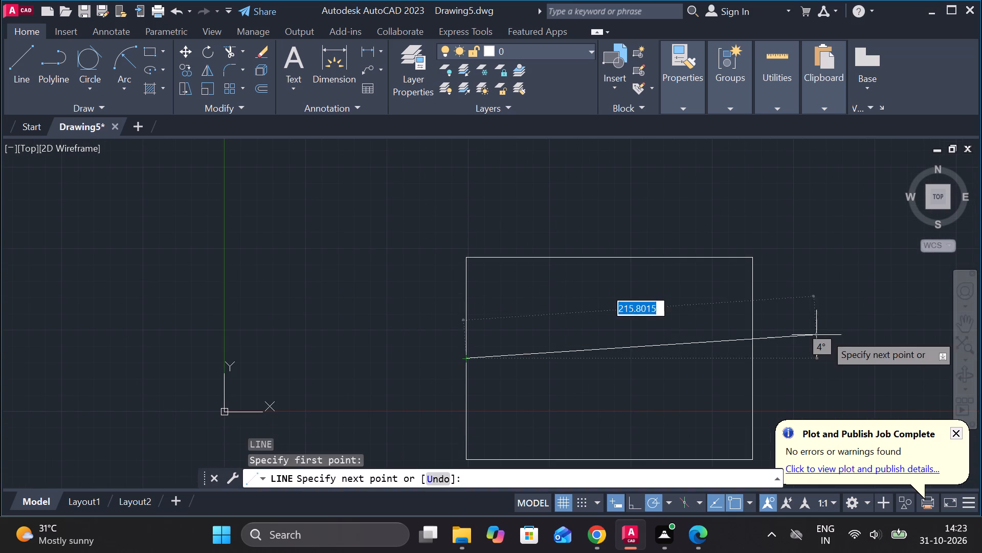
{"action": "left_click", "coordinate": [751, 363]}
{"action": "middle_click_drag", "start_coordinate": [814, 334], "coordinate": [798, 326]}
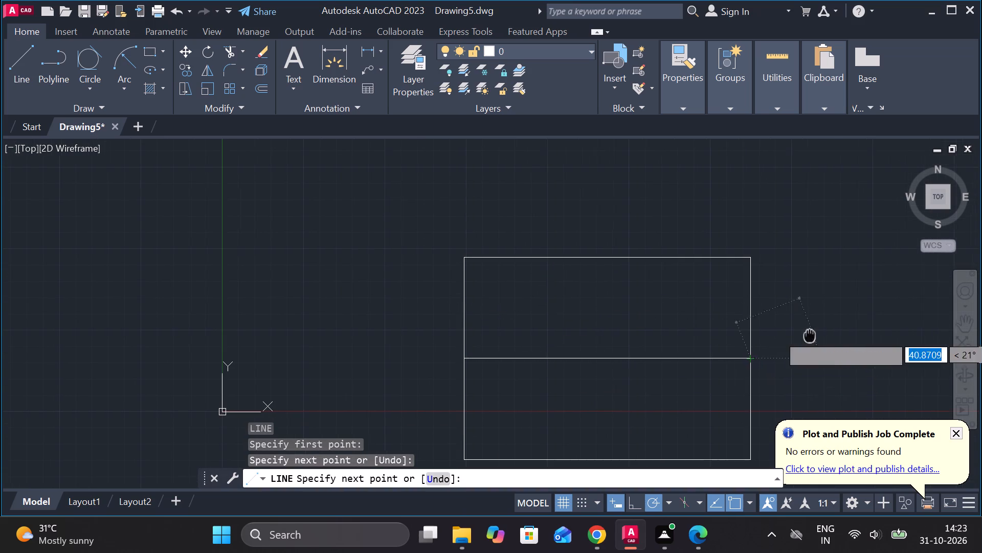
{"action": "middle_click_drag", "start_coordinate": [798, 326], "coordinate": [776, 279]}
{"action": "key", "text": "Escape"}
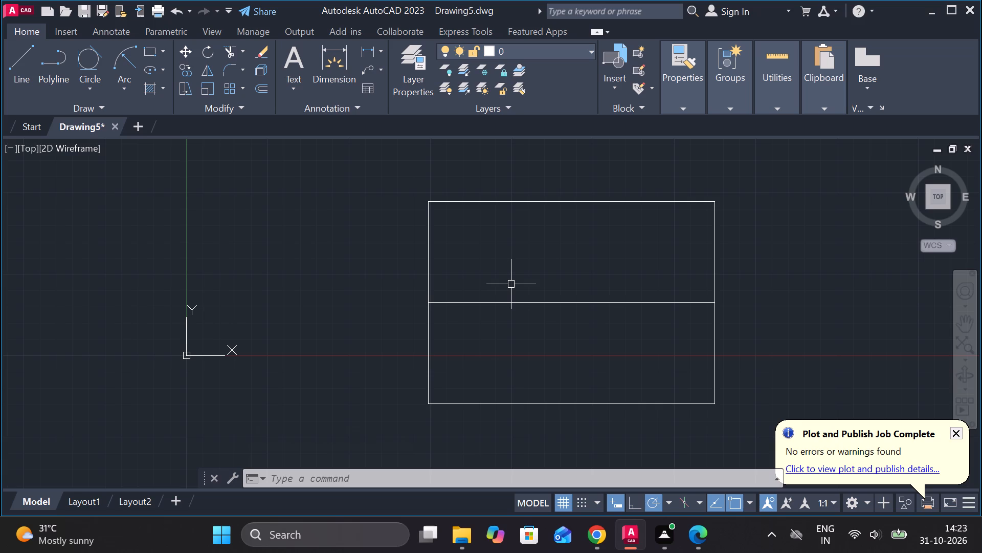
Draw a short horizontal line inward from the rectangle's left edge, starting 38 above the centre line's left end.
{"action": "key", "text": "l"}
{"action": "key", "text": "Return"}
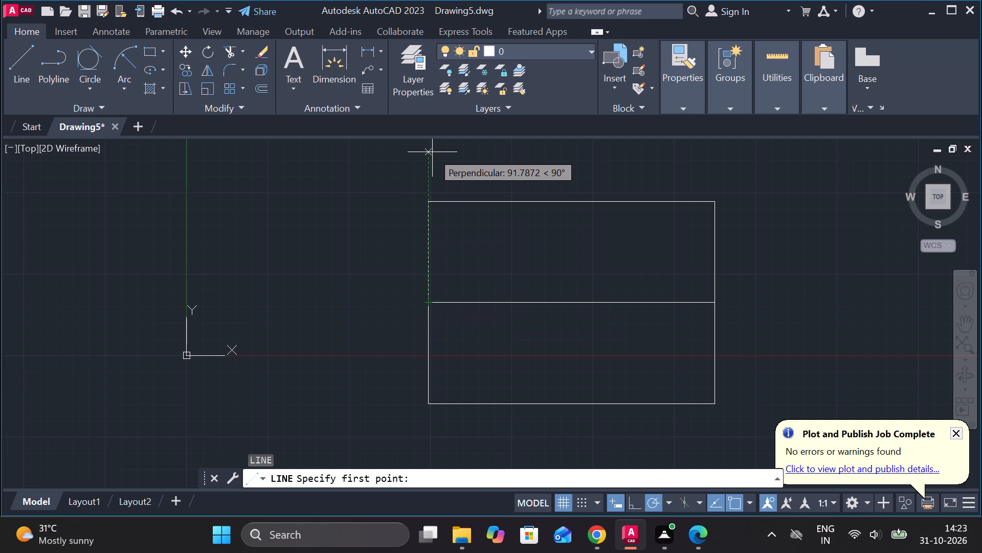
{"action": "type", "text": "38"}
{"action": "key", "text": "Return"}
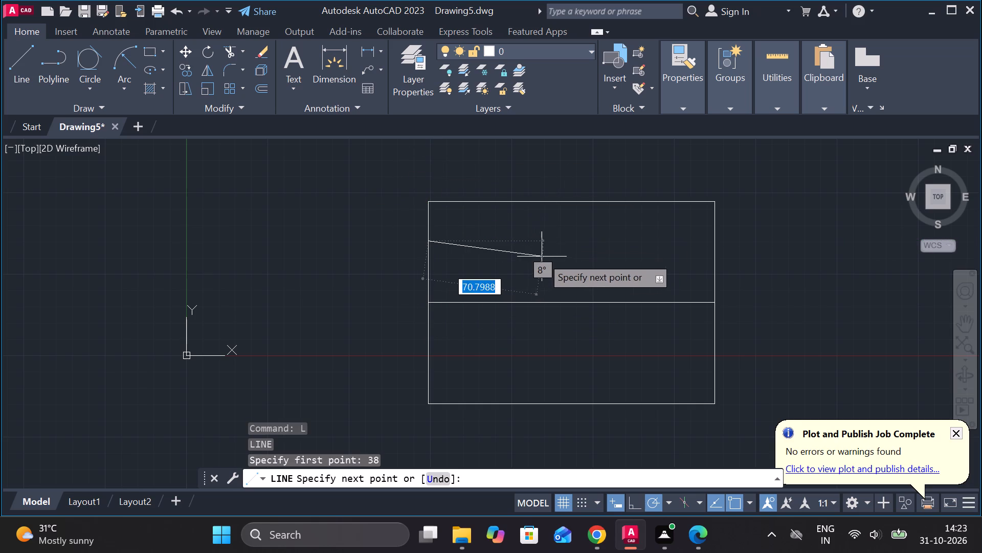
{"action": "left_click", "coordinate": [465, 251]}
{"action": "key", "text": "Escape"}
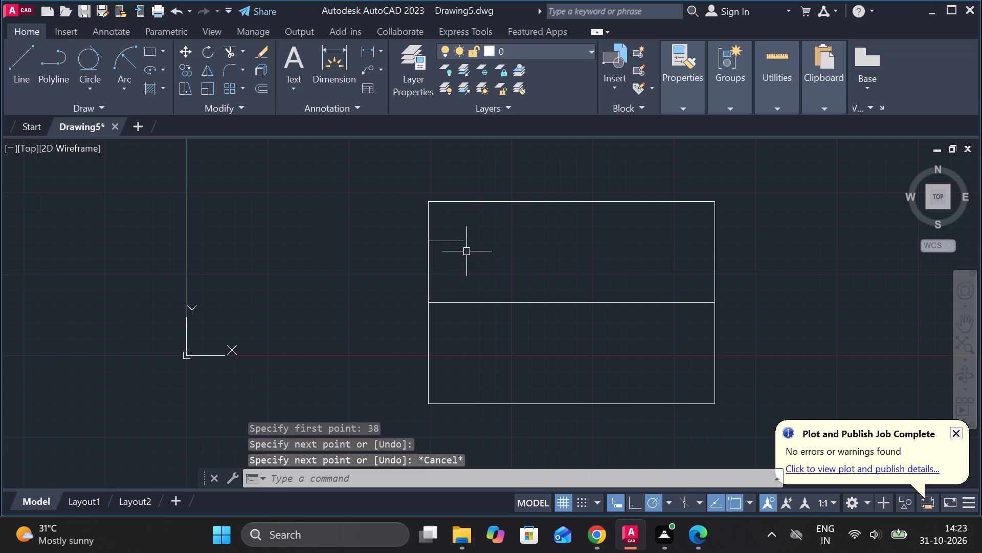
Draw a vertical centre line between the midpoints of the rectangle's bottom and top edges.
{"action": "key", "text": "l"}
{"action": "key", "text": "Return"}
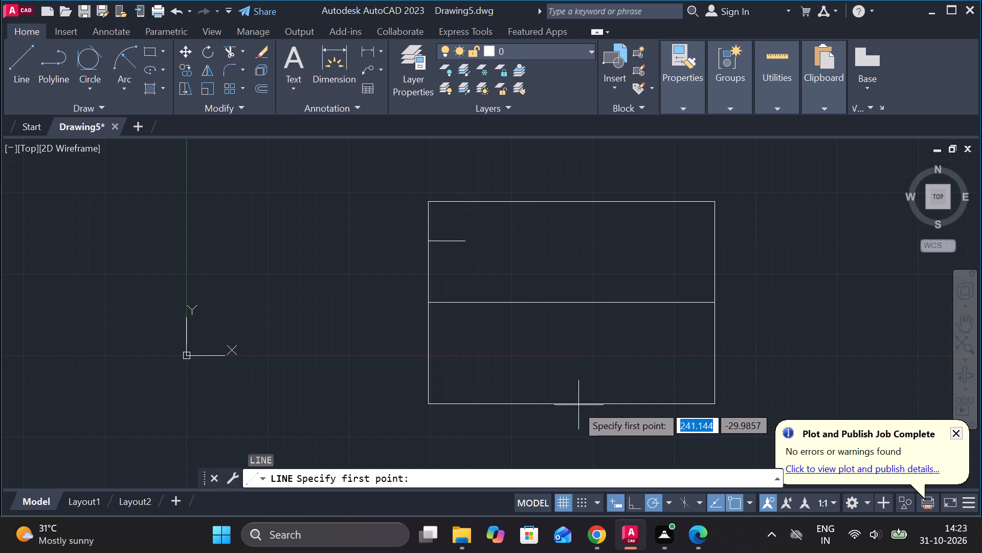
{"action": "left_click", "coordinate": [571, 405]}
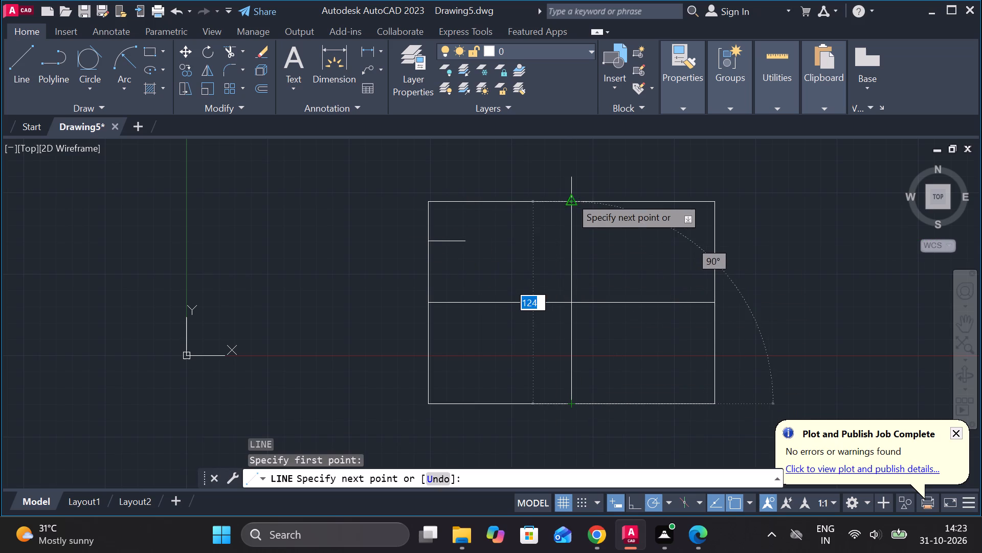
{"action": "left_click", "coordinate": [574, 196]}
{"action": "key", "text": "Escape"}
Offset the vertical centre line by 40 to both its left and right sides.
{"action": "left_click", "coordinate": [569, 237]}
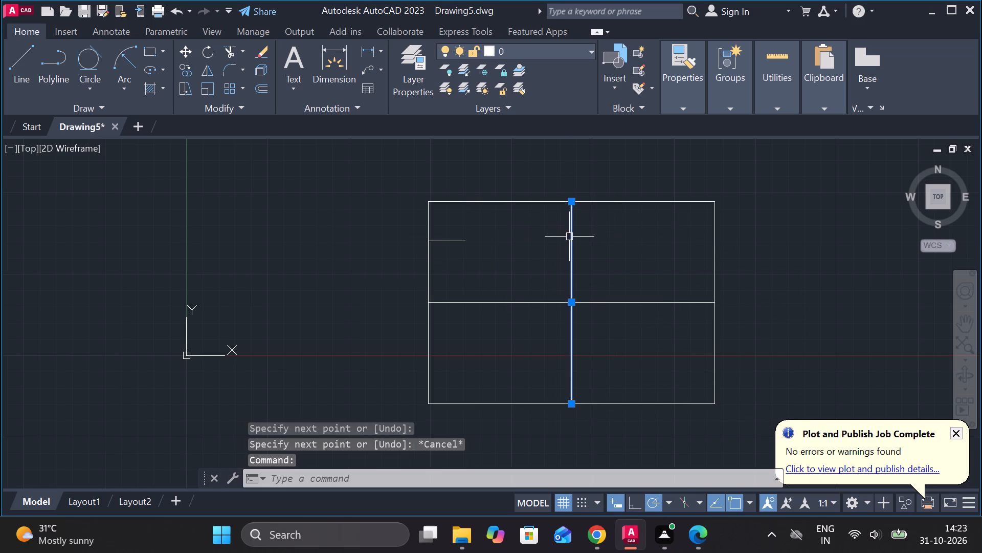
{"action": "key", "text": "o"}
{"action": "key", "text": "Return"}
{"action": "key", "text": "Return"}
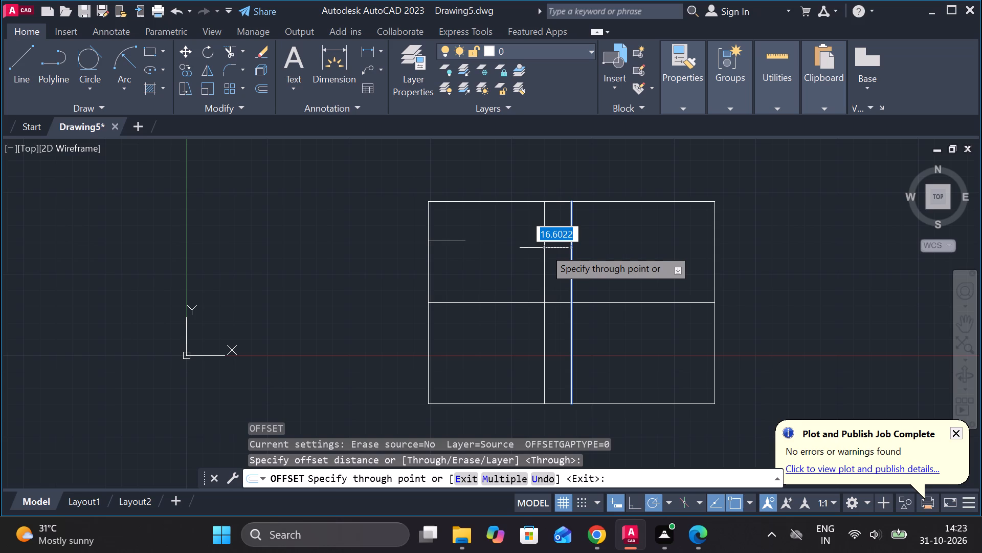
{"action": "type", "text": "40"}
{"action": "key", "text": "Return"}
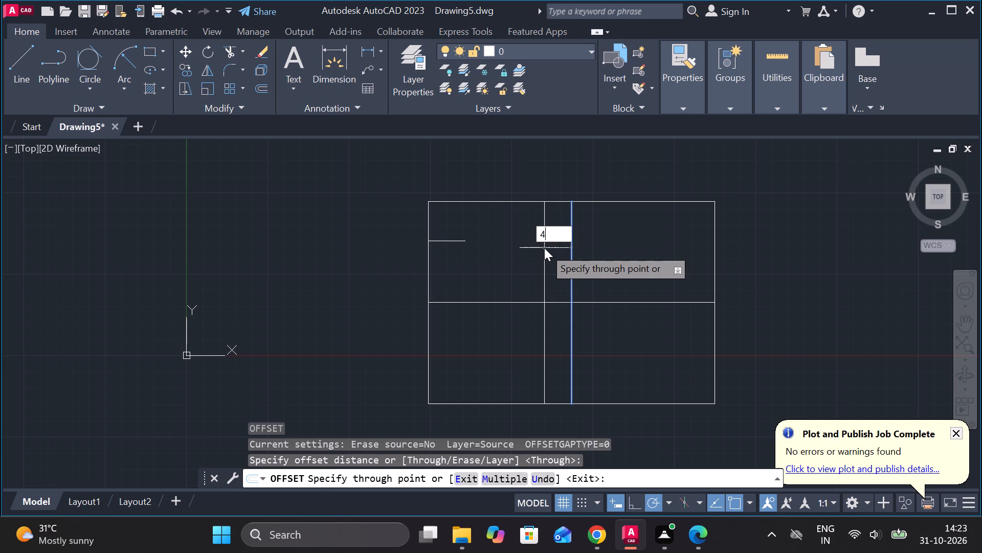
{"action": "left_click", "coordinate": [574, 261]}
{"action": "type", "text": "40"}
{"action": "key", "text": "Return"}
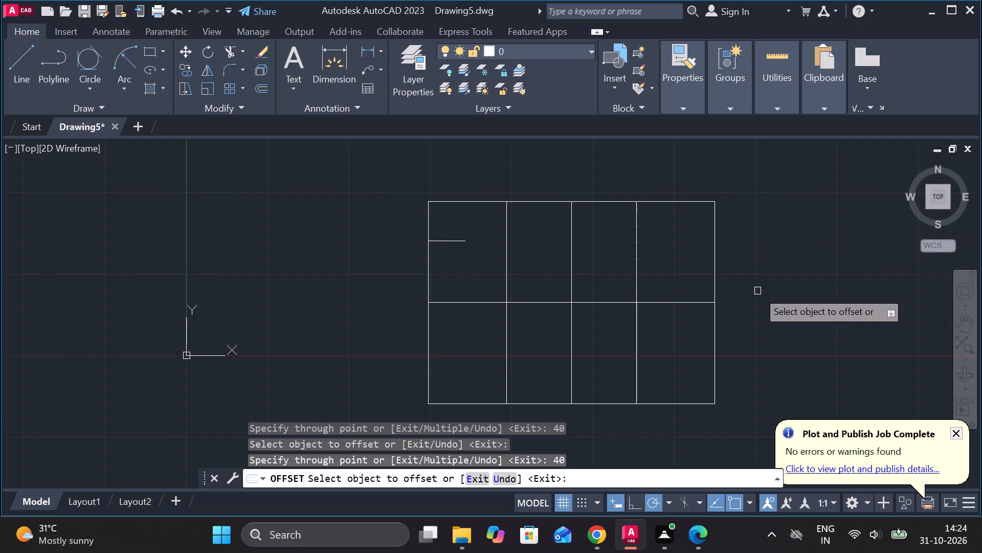
{"action": "key", "text": "Escape"}
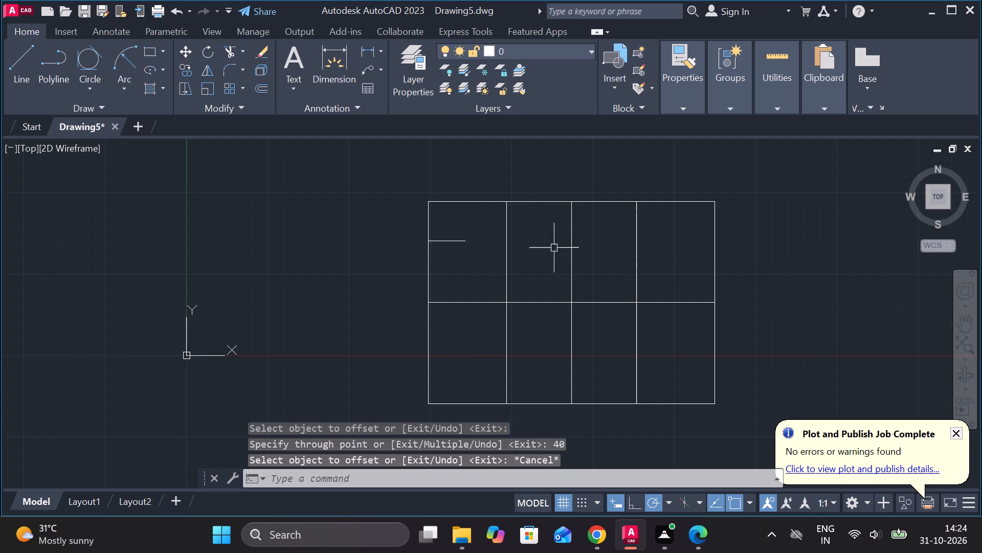
Extend the short horizontal line to the left offset vertical line.
{"action": "key", "text": "e"}
{"action": "key", "text": "x"}
{"action": "key", "text": "space"}
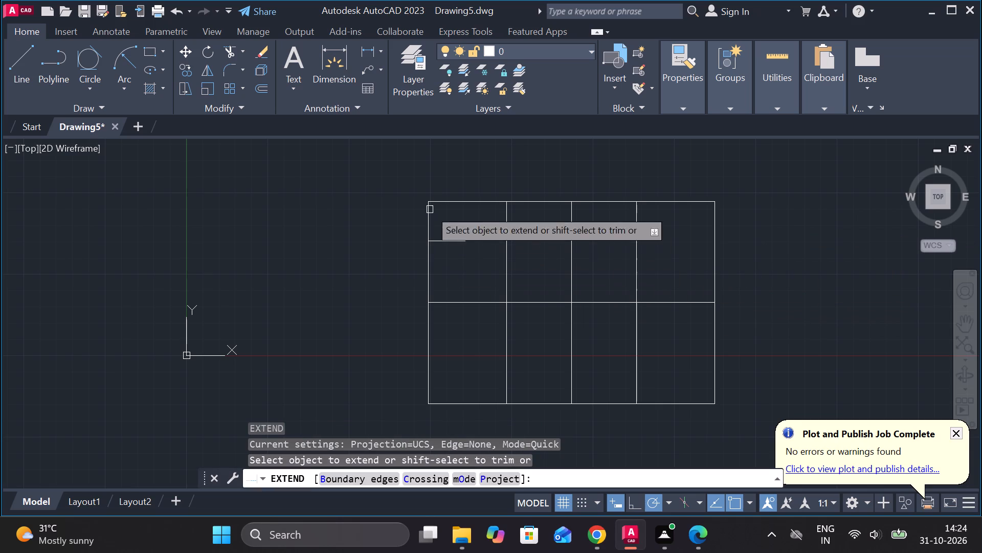
{"action": "left_click", "coordinate": [450, 238]}
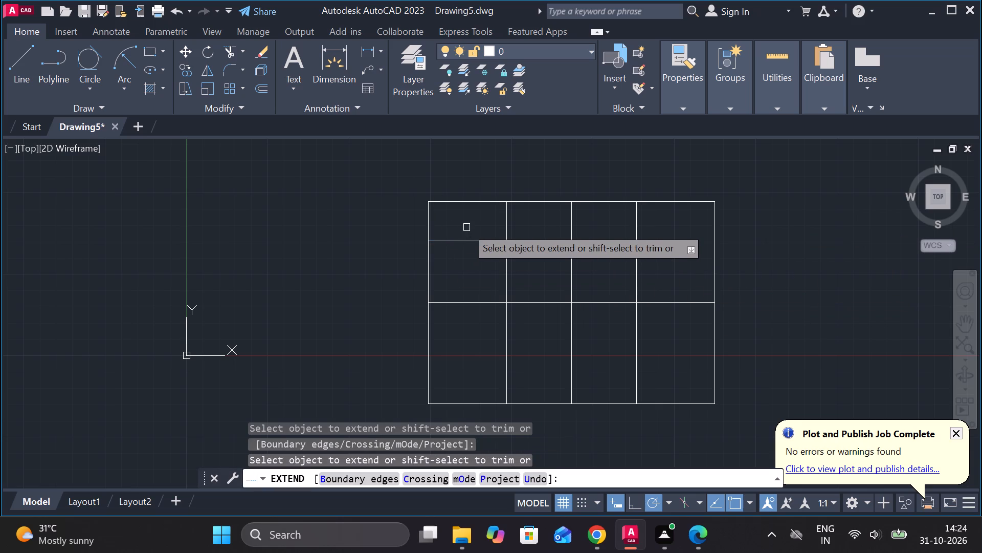
{"action": "key", "text": "Escape"}
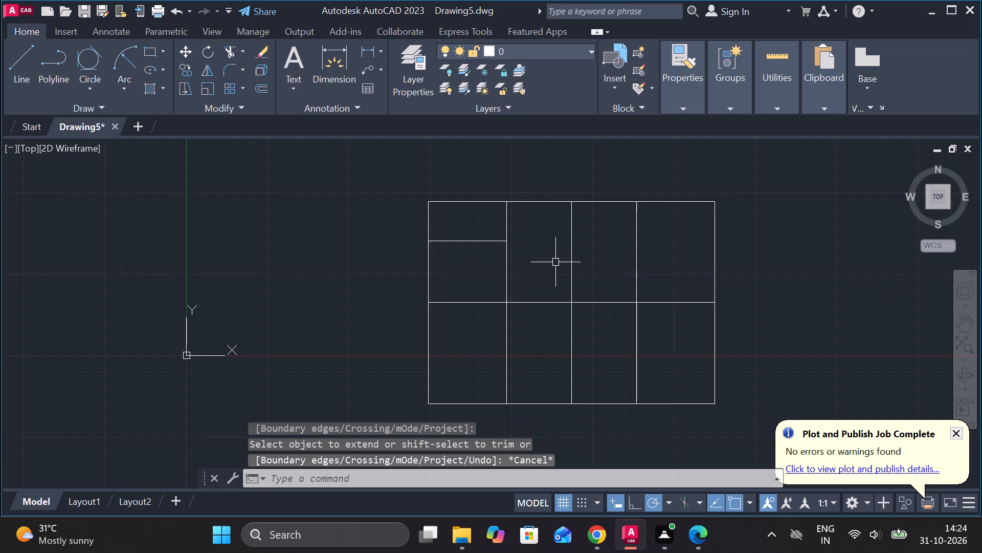
Trim the top and left edge segments at the rectangle's upper-left corner to form a step notch.
{"action": "type", "text": "TR"}
{"action": "key", "text": "space"}
{"action": "left_click", "coordinate": [436, 202]}
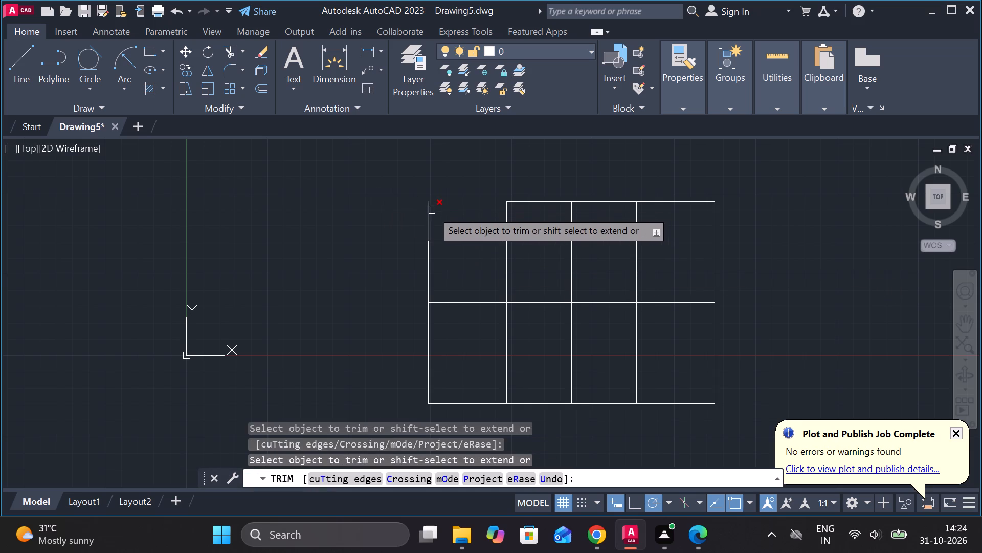
{"action": "left_click", "coordinate": [432, 210]}
{"action": "key", "text": "Escape"}
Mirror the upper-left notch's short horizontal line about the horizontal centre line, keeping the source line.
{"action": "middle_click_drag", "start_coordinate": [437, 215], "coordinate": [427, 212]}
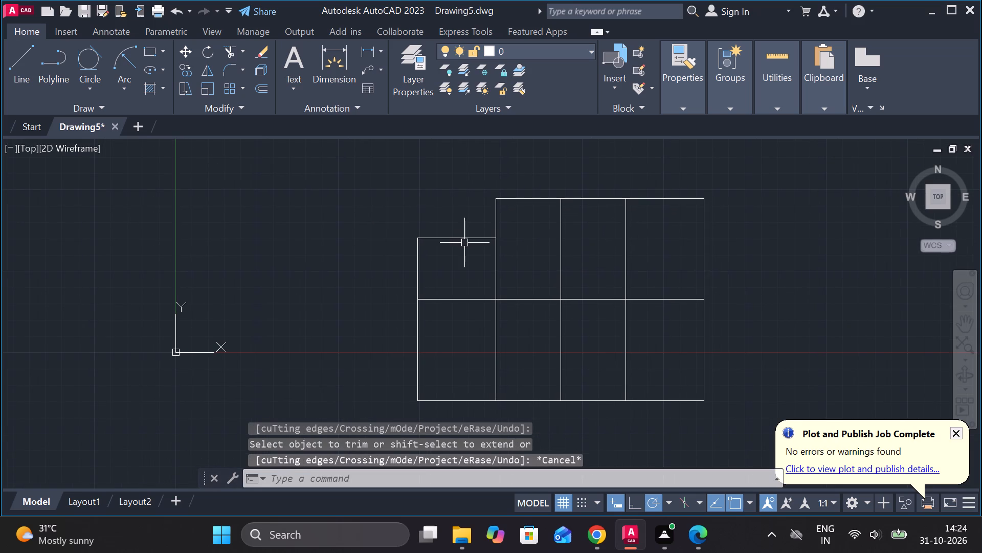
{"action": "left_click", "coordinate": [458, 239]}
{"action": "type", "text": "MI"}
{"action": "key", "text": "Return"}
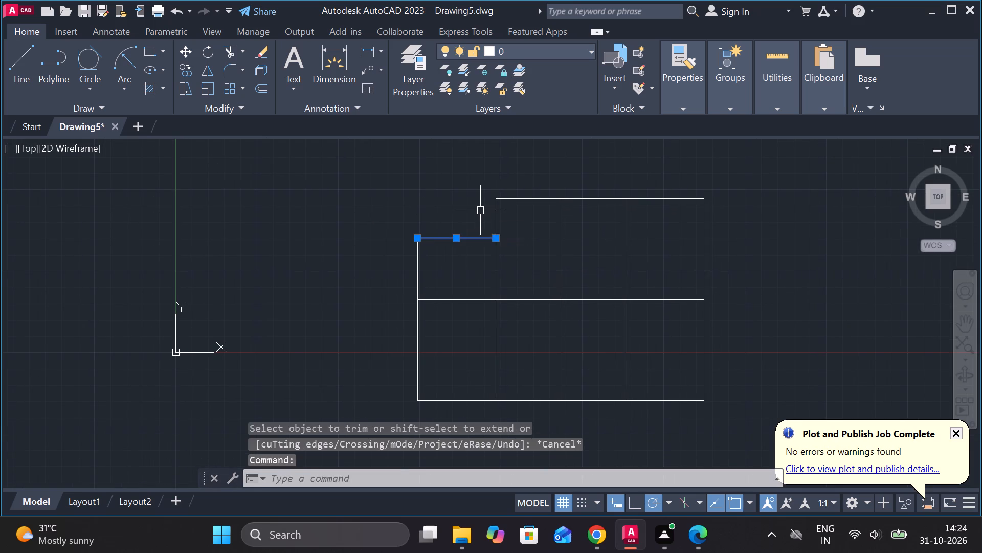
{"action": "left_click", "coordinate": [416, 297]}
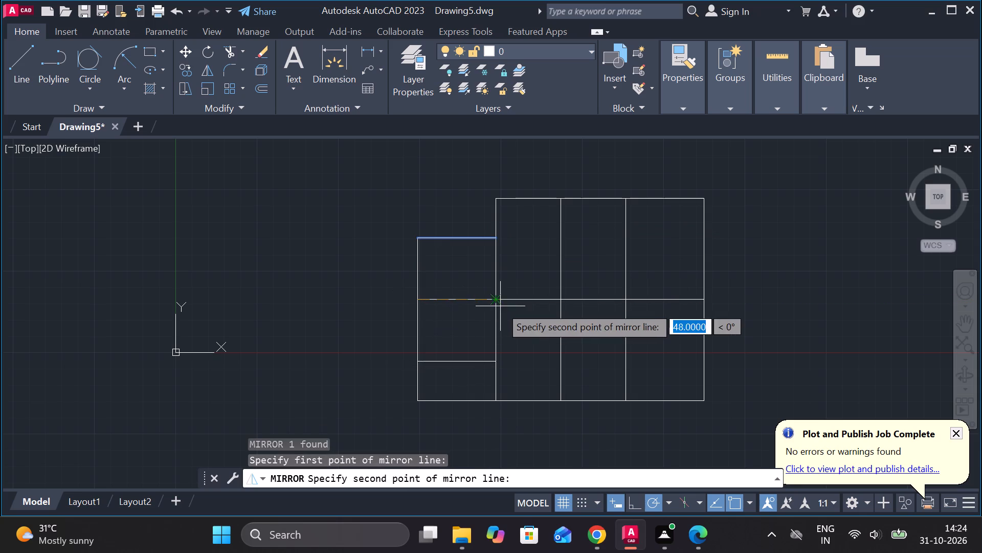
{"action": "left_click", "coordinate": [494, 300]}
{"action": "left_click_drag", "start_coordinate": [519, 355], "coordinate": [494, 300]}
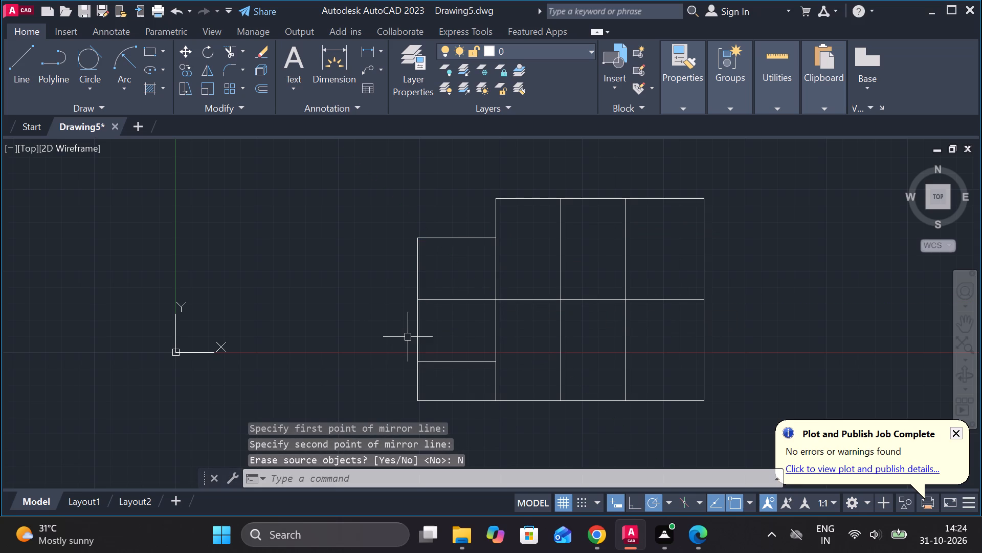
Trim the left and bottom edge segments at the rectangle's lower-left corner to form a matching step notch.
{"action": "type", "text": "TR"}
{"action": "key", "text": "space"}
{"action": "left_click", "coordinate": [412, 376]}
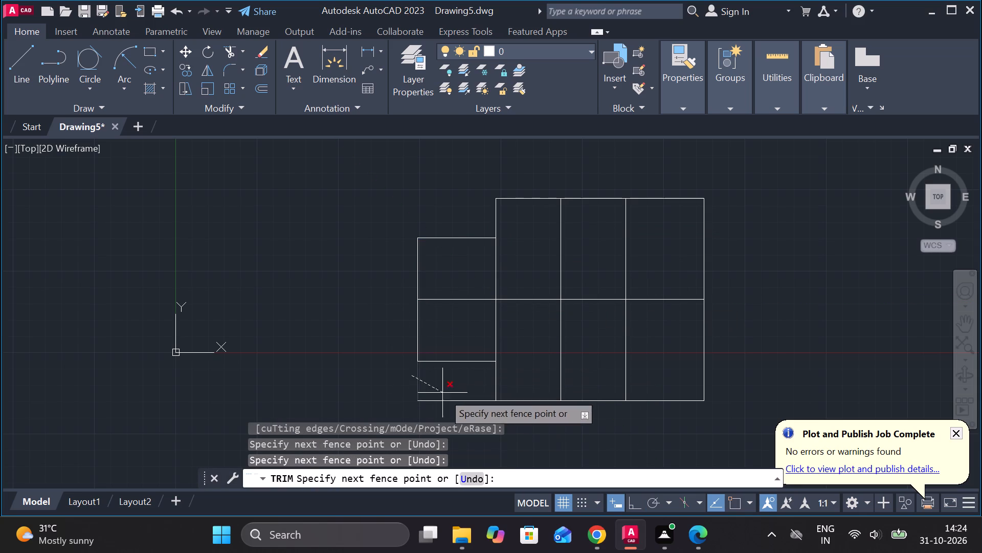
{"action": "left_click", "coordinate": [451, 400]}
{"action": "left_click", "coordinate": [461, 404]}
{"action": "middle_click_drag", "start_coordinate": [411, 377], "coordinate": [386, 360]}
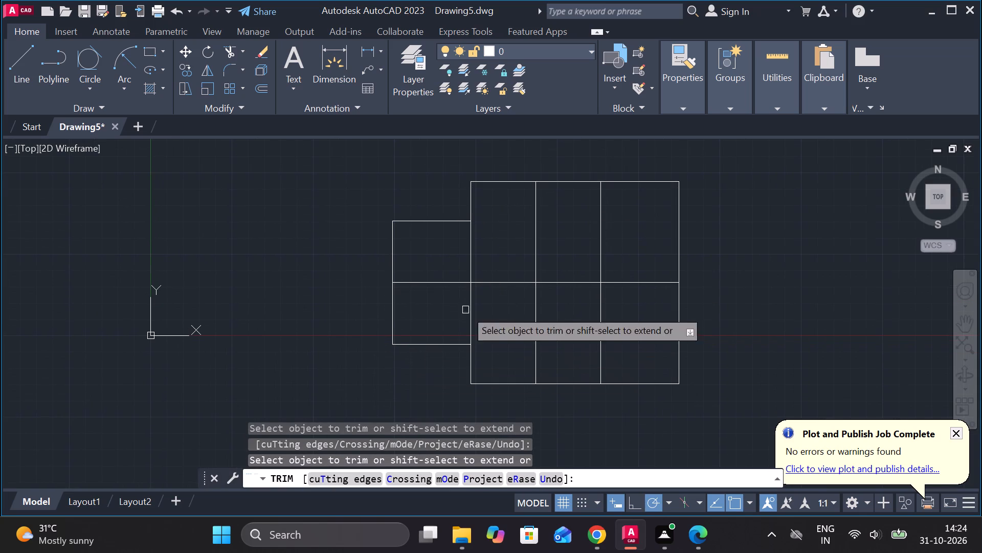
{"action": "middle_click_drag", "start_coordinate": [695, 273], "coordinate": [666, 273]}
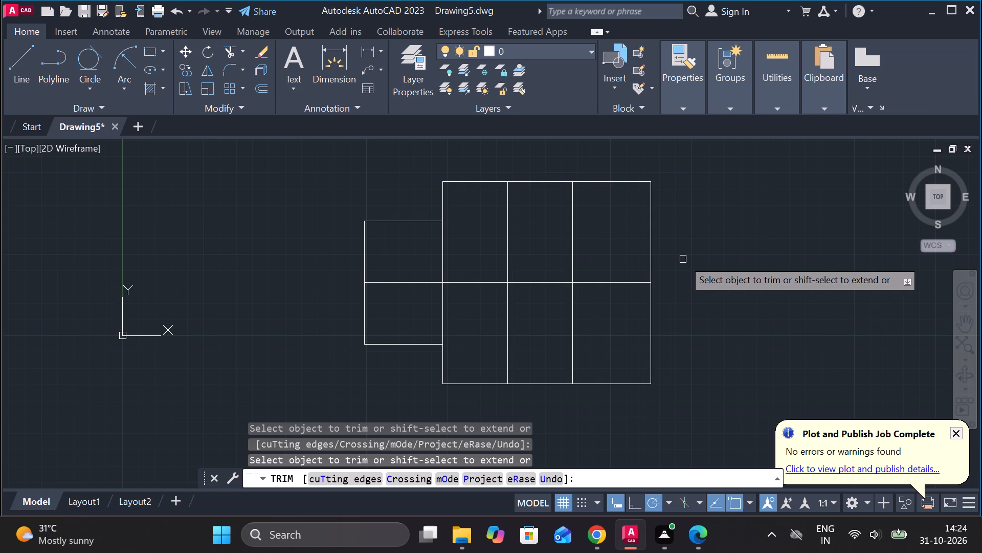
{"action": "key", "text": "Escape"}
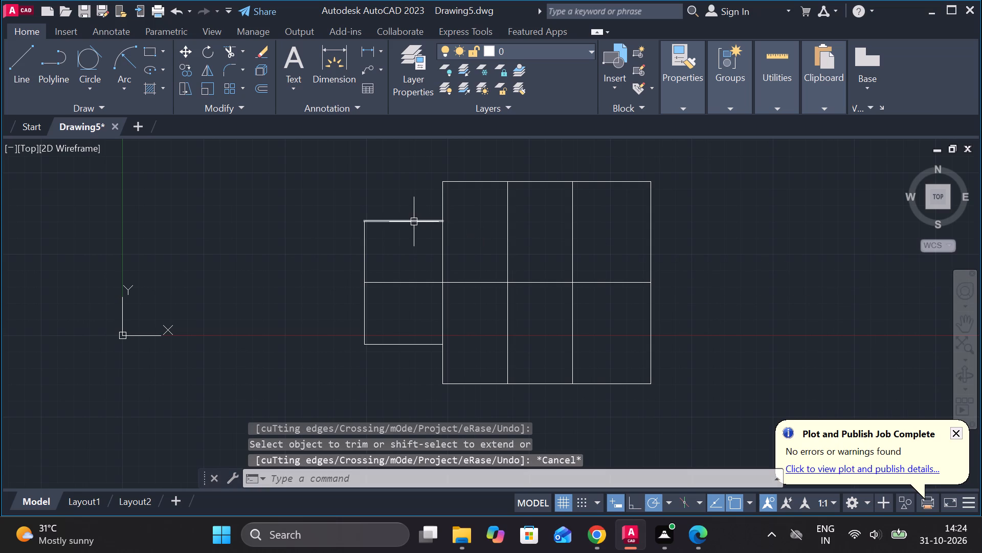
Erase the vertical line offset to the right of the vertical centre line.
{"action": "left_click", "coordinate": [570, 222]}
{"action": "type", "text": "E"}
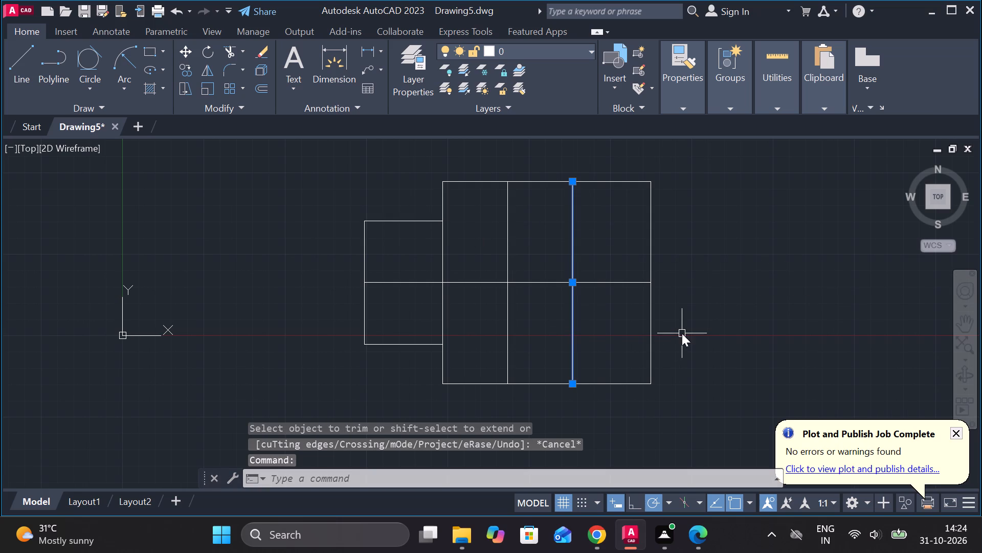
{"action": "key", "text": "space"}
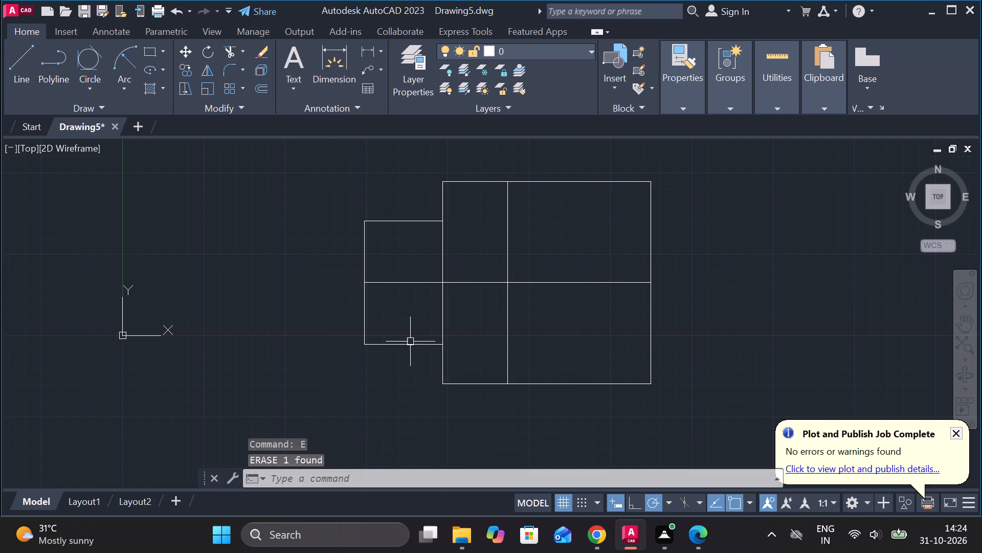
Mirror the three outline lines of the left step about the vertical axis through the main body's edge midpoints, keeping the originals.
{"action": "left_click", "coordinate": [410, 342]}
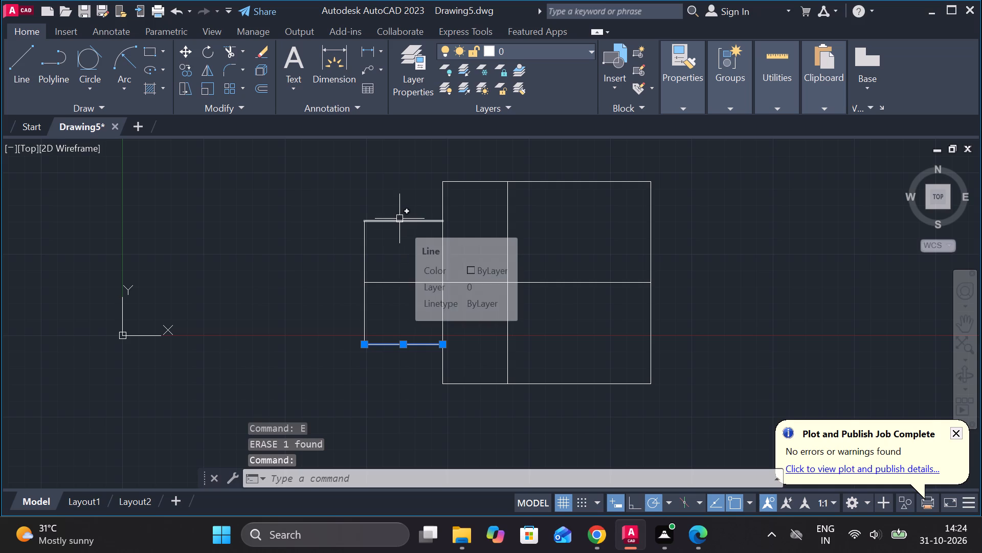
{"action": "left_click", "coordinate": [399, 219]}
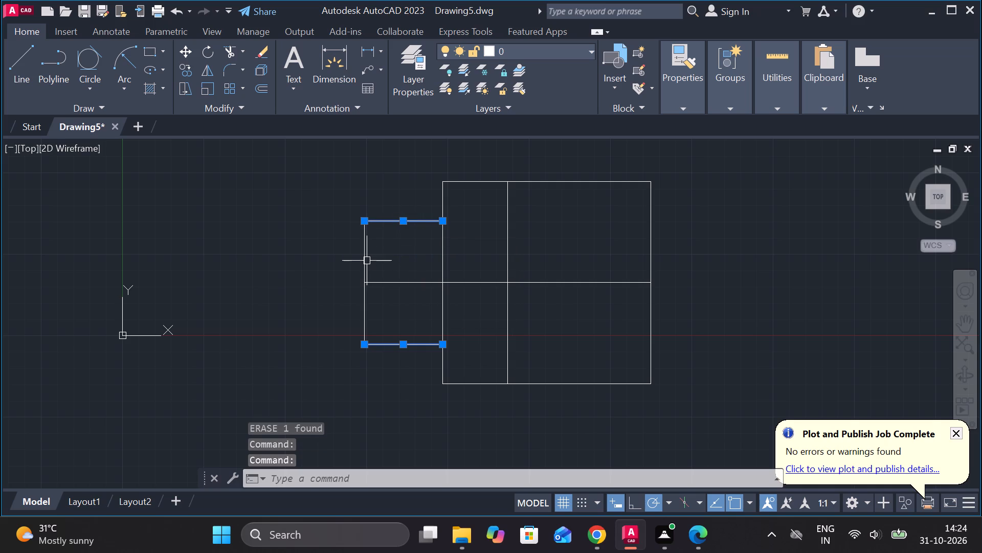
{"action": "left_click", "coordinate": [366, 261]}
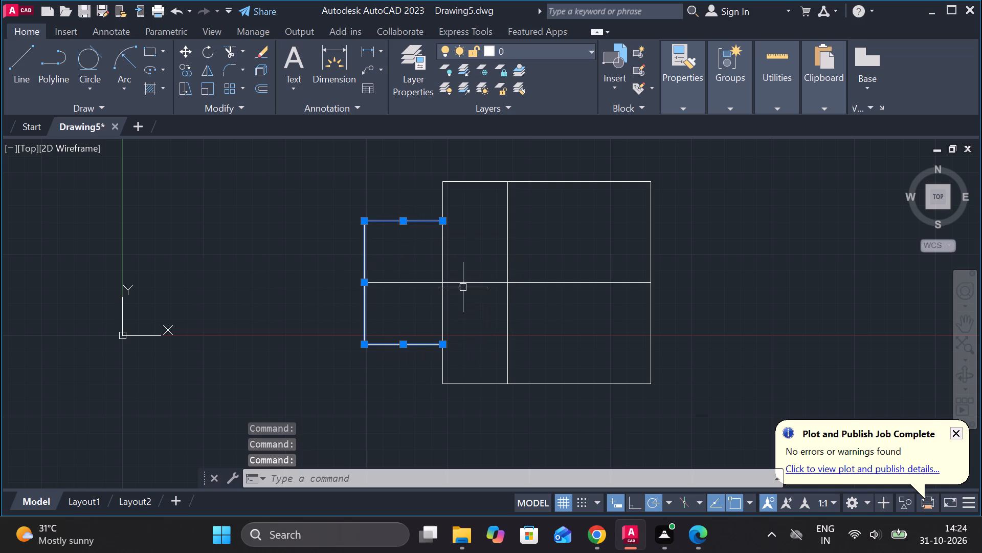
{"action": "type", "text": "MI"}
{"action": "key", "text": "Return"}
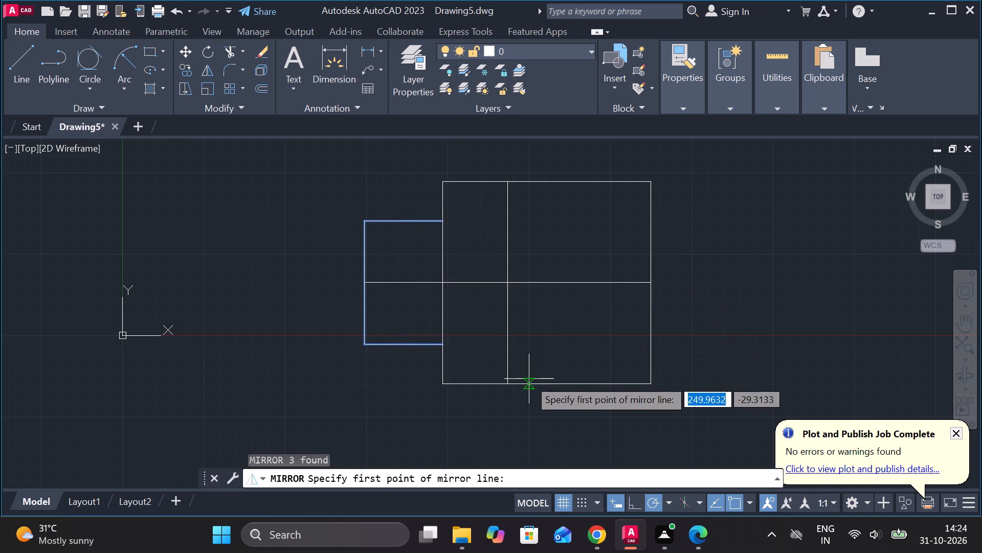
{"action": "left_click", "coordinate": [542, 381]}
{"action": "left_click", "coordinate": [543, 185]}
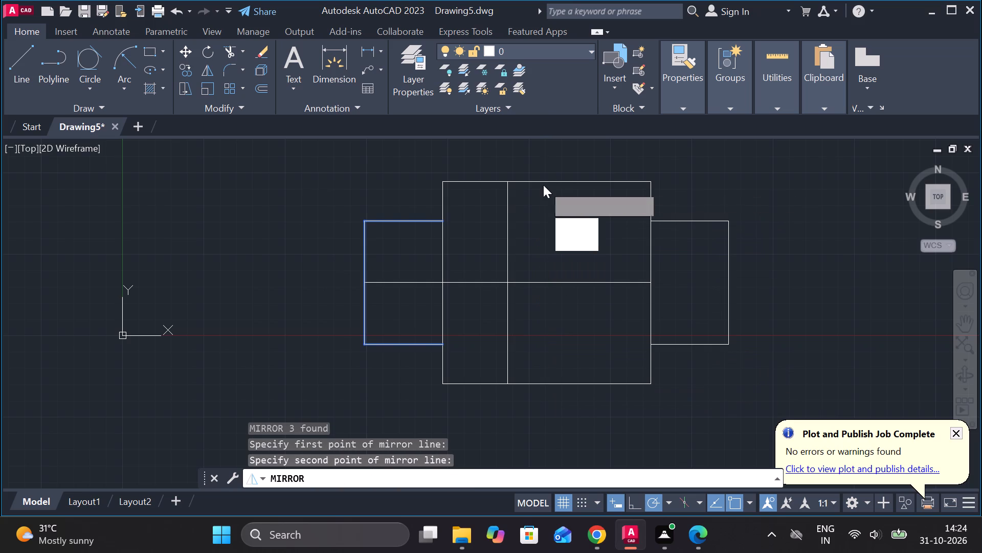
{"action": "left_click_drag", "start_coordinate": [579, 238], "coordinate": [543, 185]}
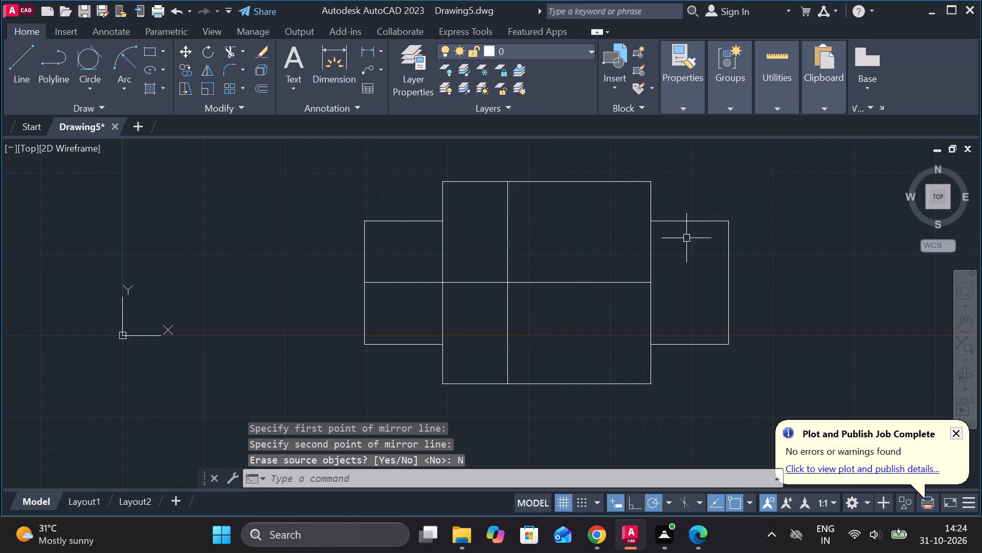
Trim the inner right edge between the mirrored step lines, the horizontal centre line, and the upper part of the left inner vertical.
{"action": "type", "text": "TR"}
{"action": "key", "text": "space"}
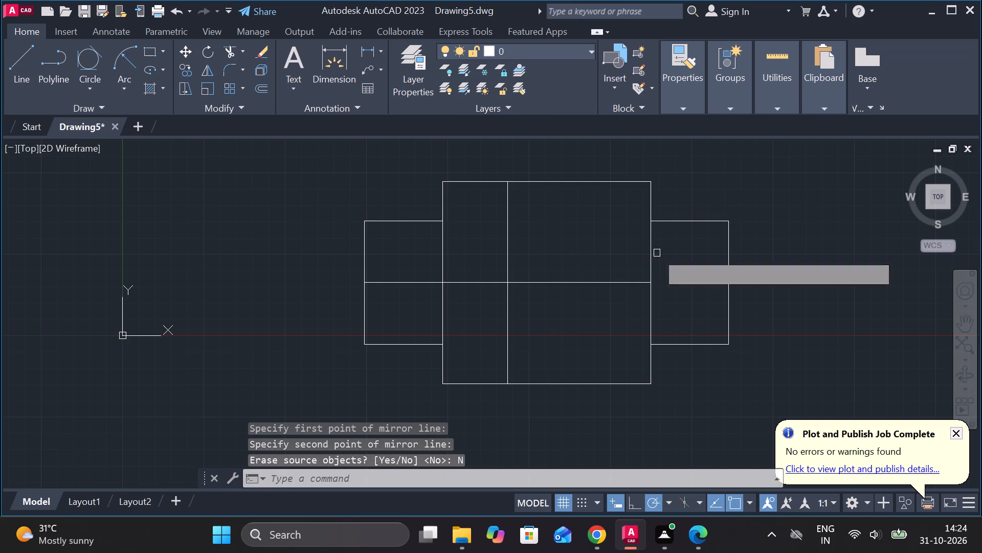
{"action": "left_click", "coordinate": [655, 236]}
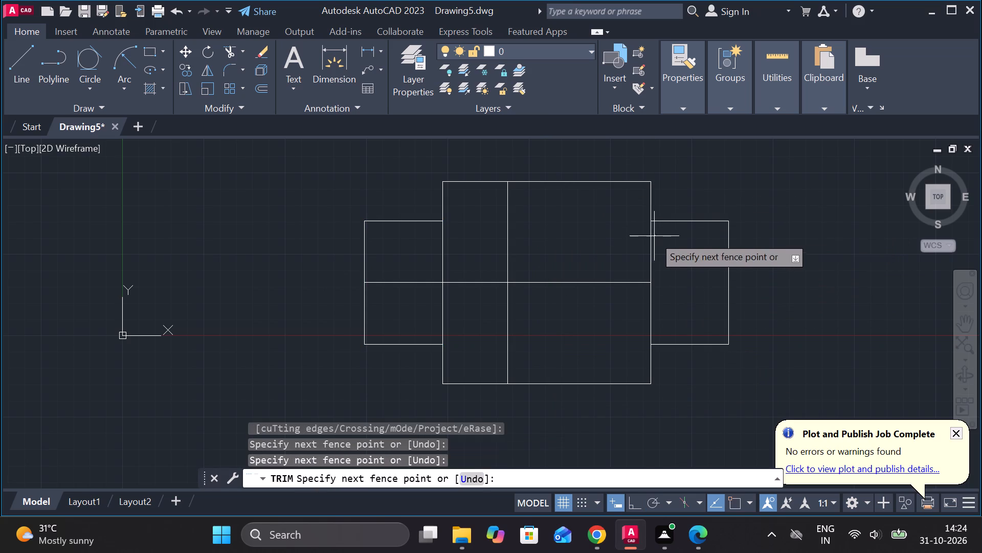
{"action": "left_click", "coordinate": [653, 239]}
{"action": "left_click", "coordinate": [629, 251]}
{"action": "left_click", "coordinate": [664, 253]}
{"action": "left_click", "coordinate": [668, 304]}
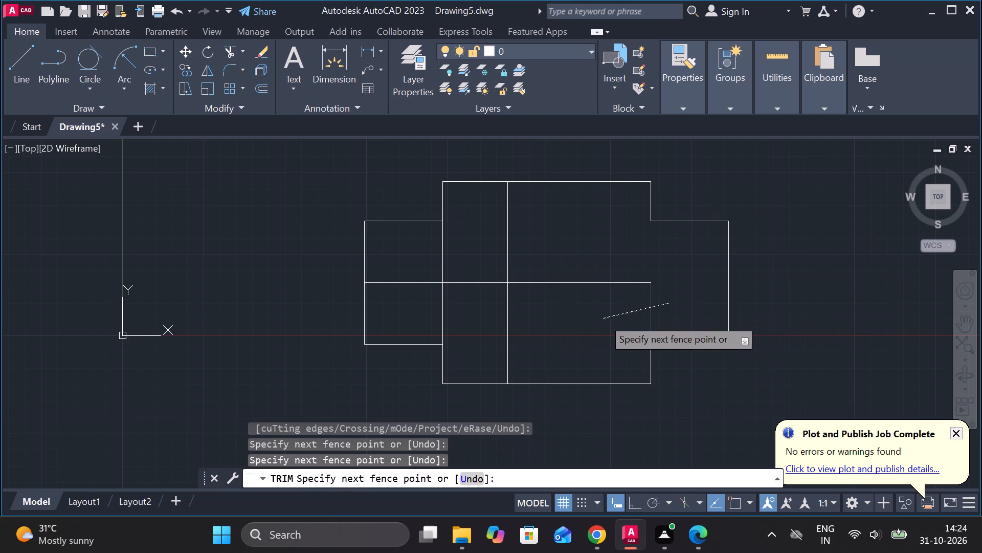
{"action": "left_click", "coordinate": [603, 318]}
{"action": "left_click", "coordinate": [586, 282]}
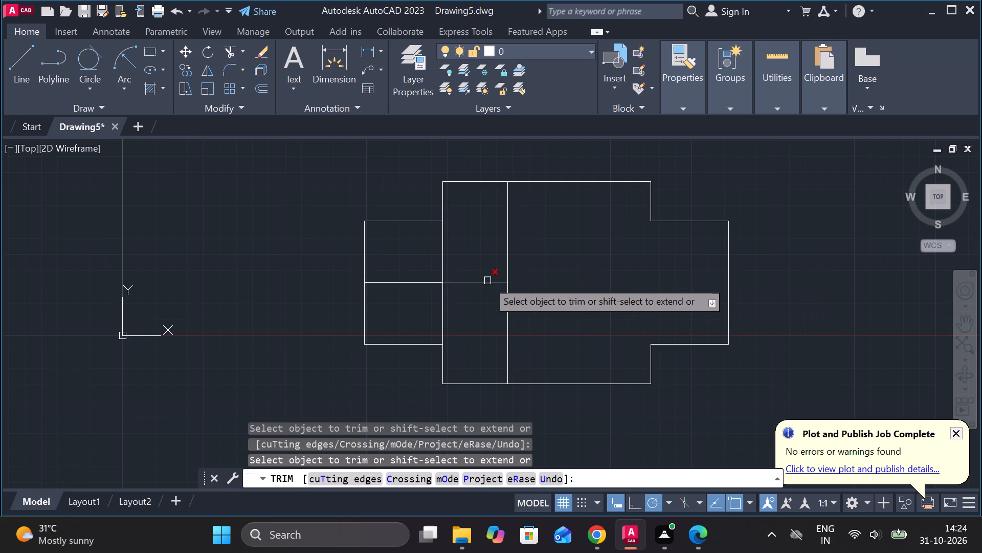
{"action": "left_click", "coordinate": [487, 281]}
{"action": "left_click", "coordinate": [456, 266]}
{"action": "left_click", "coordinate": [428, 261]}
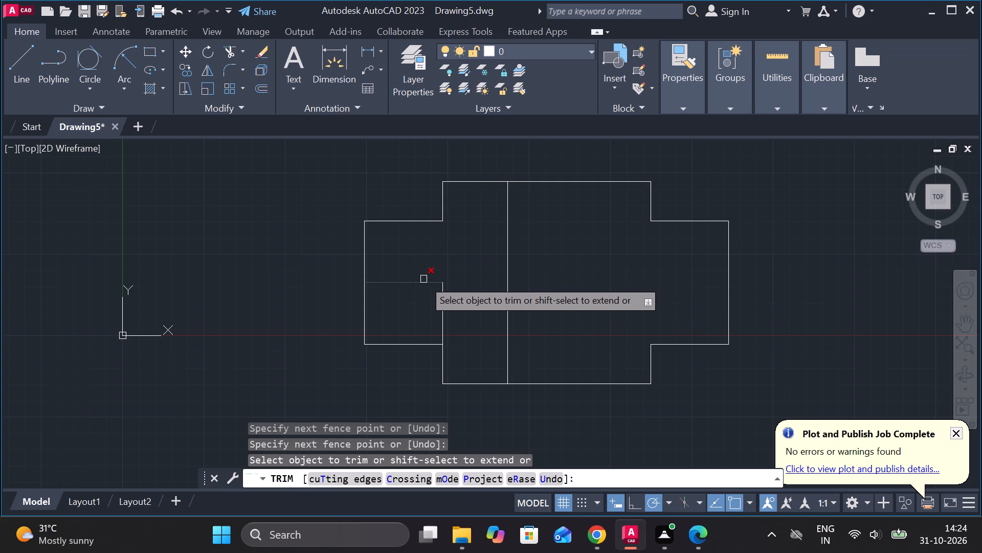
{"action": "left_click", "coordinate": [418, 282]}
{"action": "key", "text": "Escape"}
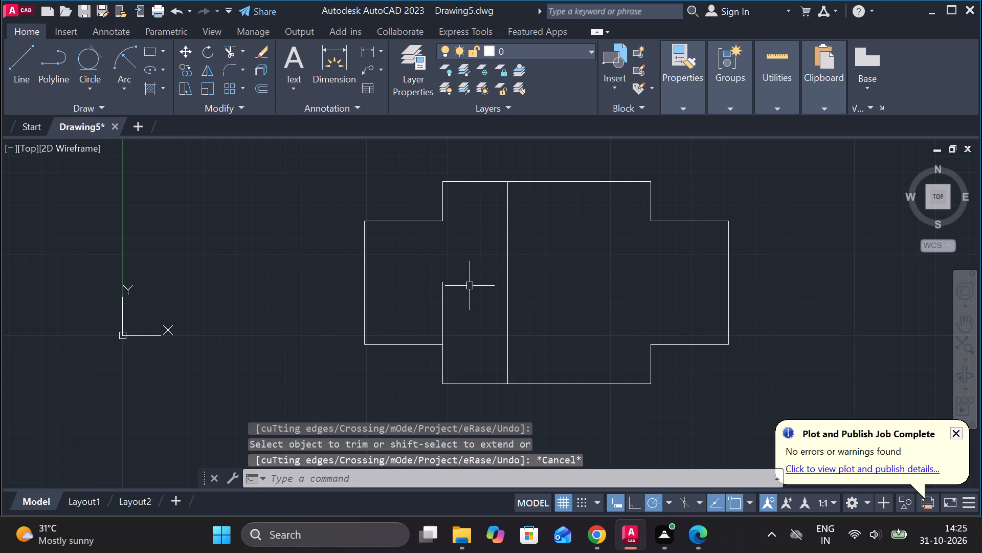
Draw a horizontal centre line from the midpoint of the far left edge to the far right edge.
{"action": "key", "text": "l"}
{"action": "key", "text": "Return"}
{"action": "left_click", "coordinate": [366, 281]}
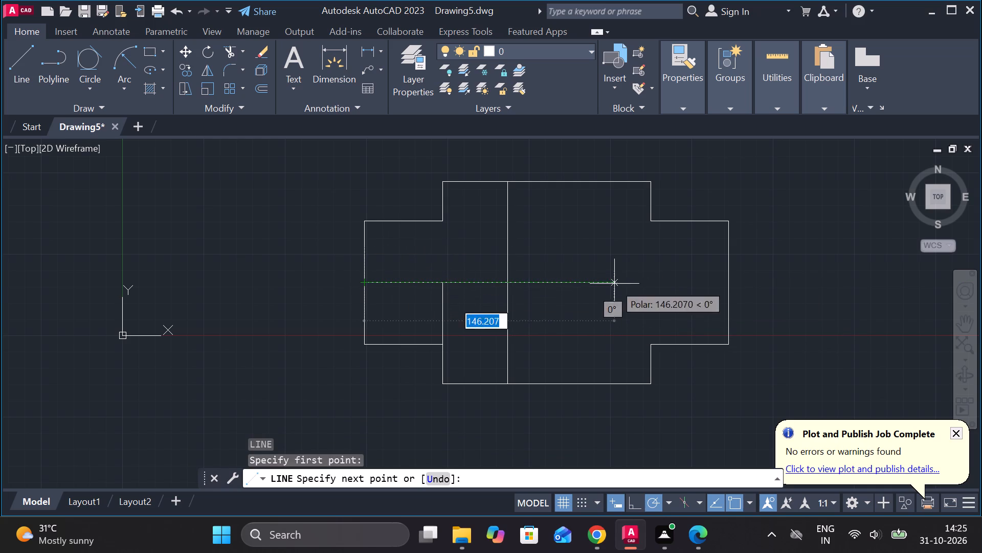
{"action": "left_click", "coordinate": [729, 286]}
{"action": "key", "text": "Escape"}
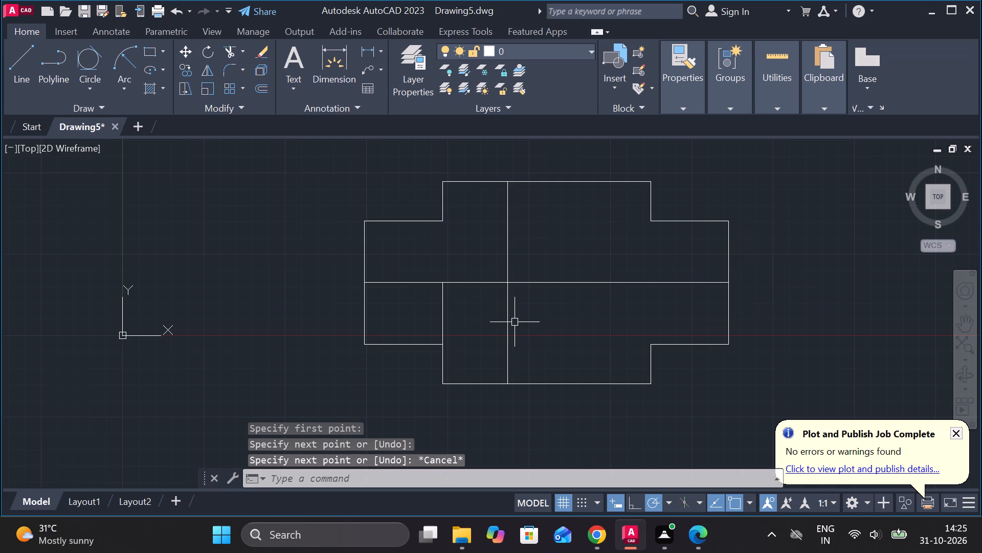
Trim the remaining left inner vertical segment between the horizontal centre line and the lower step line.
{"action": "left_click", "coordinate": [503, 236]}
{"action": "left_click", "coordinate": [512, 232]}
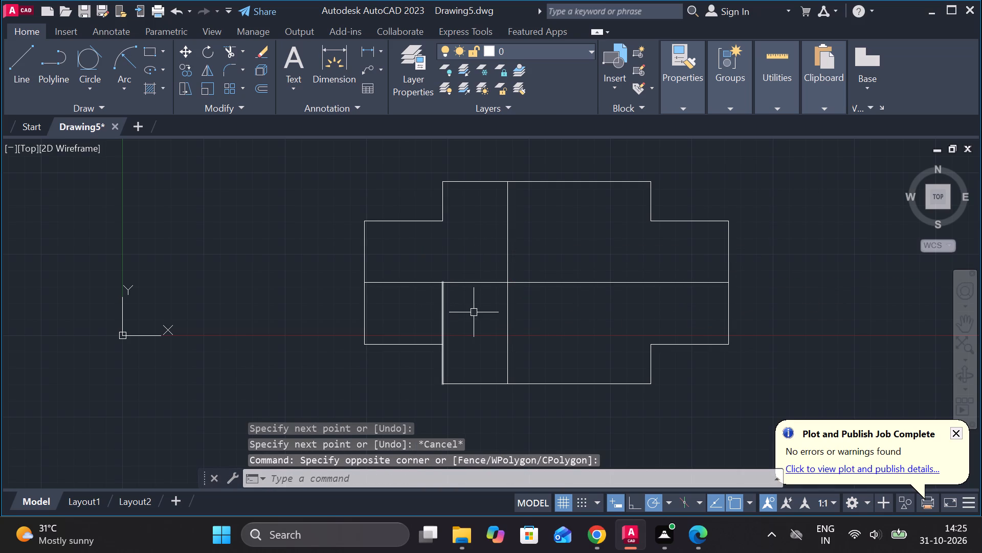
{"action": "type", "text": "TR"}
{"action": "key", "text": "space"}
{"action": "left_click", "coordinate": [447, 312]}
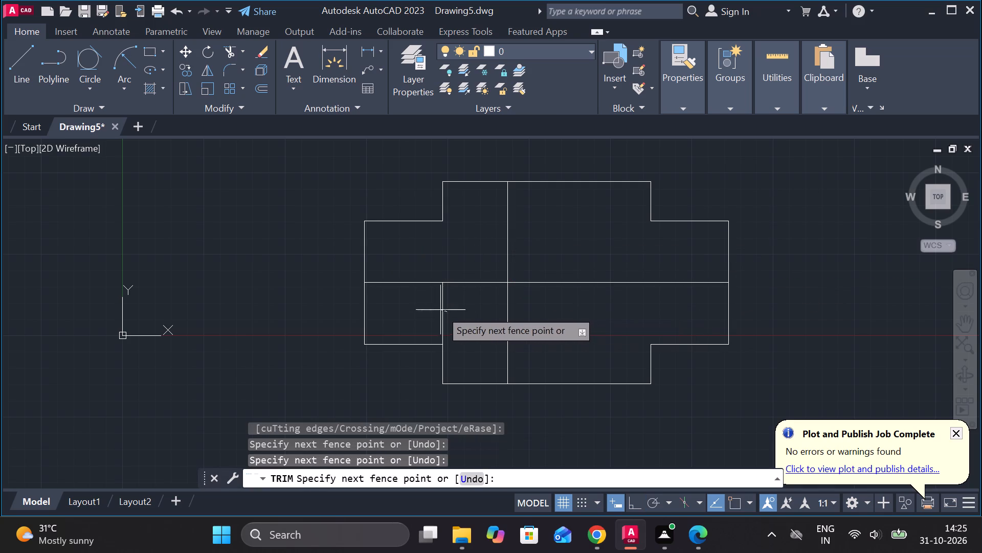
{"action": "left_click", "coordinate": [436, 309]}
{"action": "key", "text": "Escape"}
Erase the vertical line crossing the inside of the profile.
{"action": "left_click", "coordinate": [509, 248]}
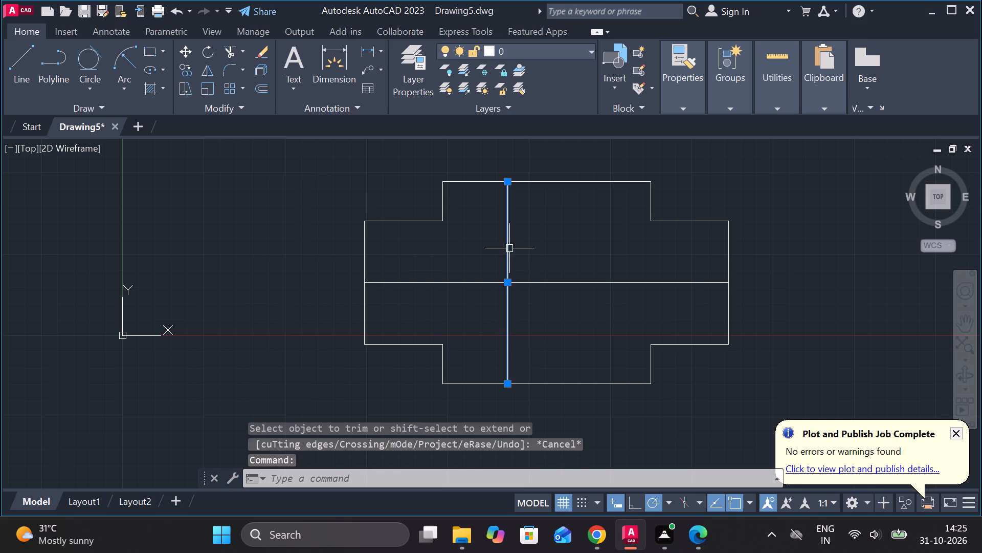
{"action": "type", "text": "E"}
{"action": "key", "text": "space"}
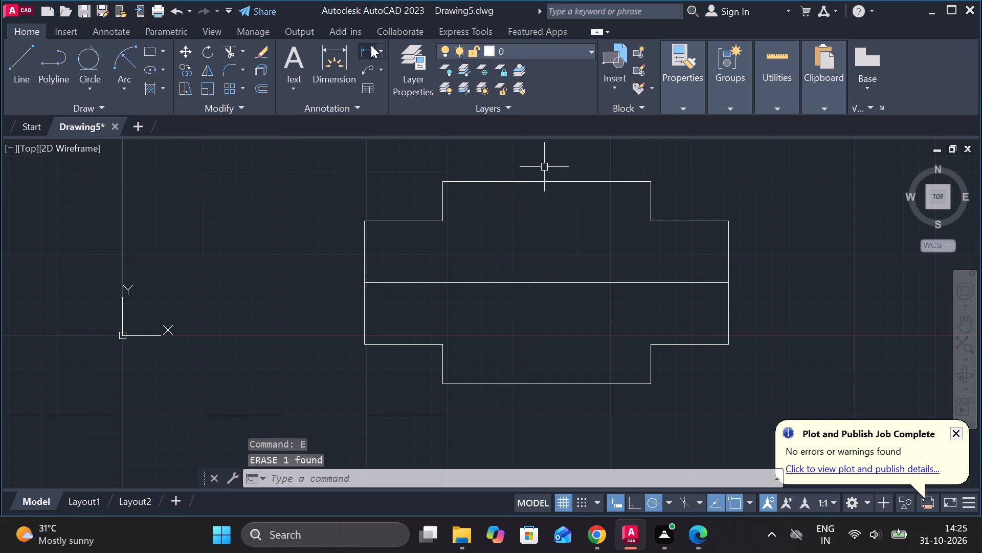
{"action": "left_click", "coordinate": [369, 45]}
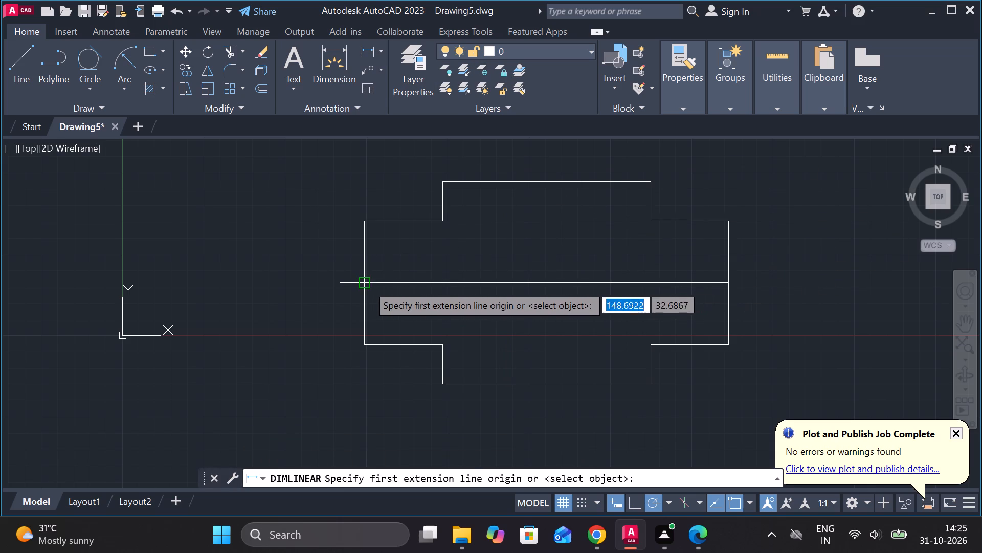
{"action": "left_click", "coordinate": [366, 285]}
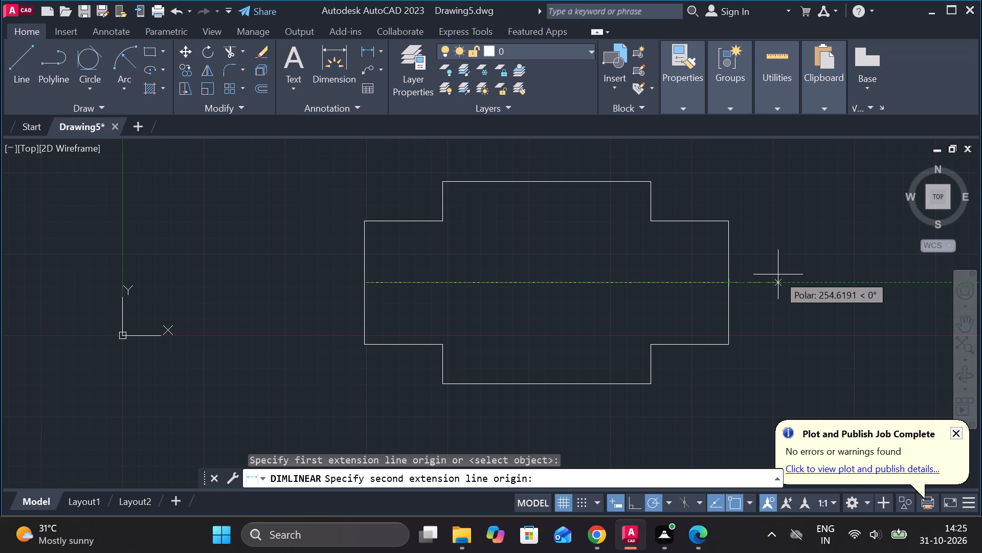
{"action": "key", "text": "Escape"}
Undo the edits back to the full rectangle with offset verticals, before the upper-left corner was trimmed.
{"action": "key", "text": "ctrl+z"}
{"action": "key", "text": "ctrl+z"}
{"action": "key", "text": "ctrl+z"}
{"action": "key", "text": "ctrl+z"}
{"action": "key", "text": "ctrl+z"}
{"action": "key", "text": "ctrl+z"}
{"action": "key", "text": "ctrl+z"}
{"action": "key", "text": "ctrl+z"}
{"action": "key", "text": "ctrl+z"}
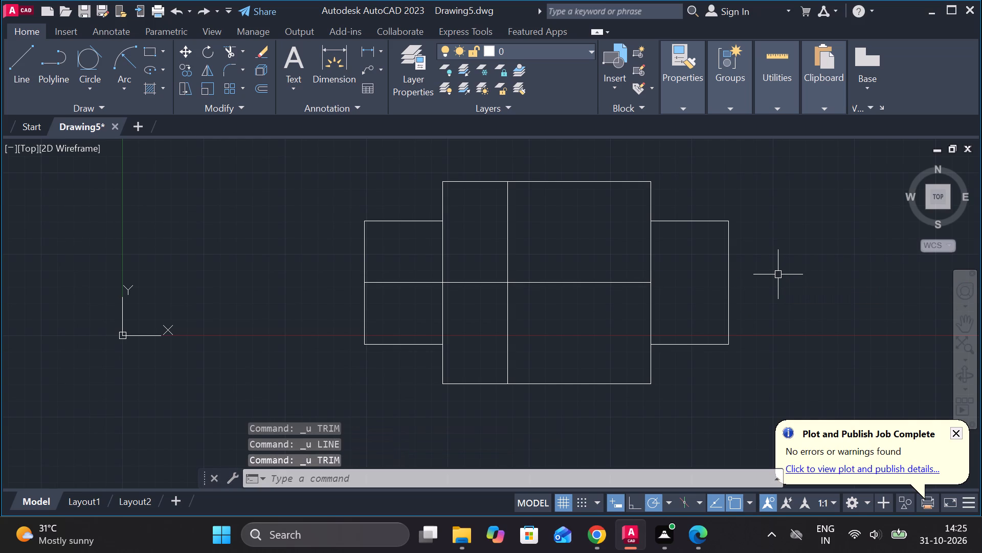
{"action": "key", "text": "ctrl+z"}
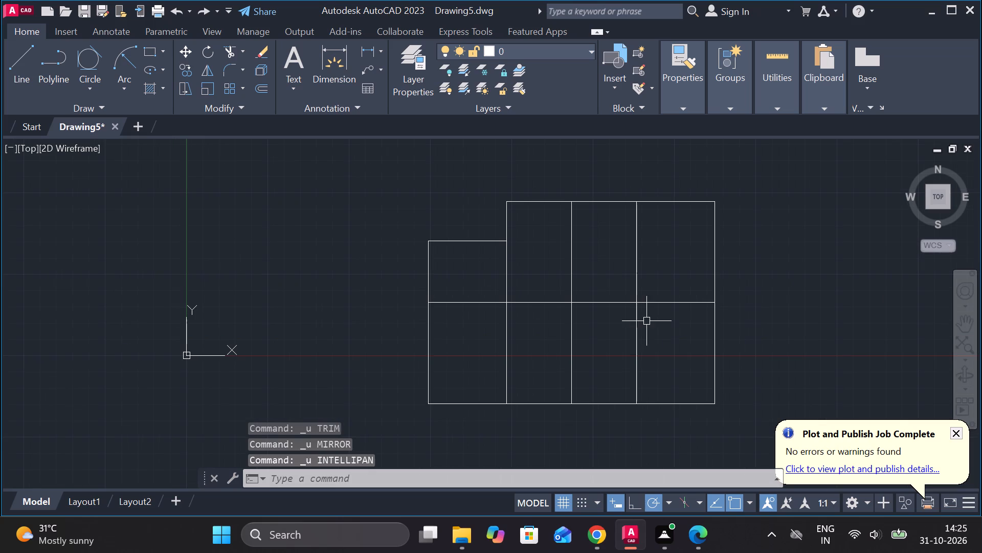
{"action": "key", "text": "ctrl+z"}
Trim the top and left edge segments at the rectangle's upper-left corner to form the step notch.
{"action": "middle_click_drag", "start_coordinate": [631, 323], "coordinate": [631, 307]}
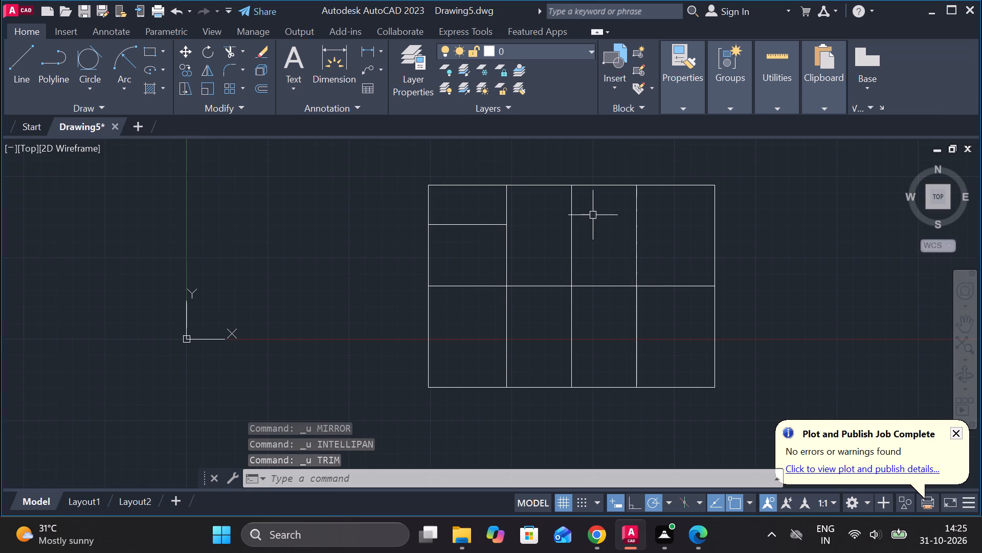
{"action": "type", "text": "TR"}
{"action": "key", "text": "space"}
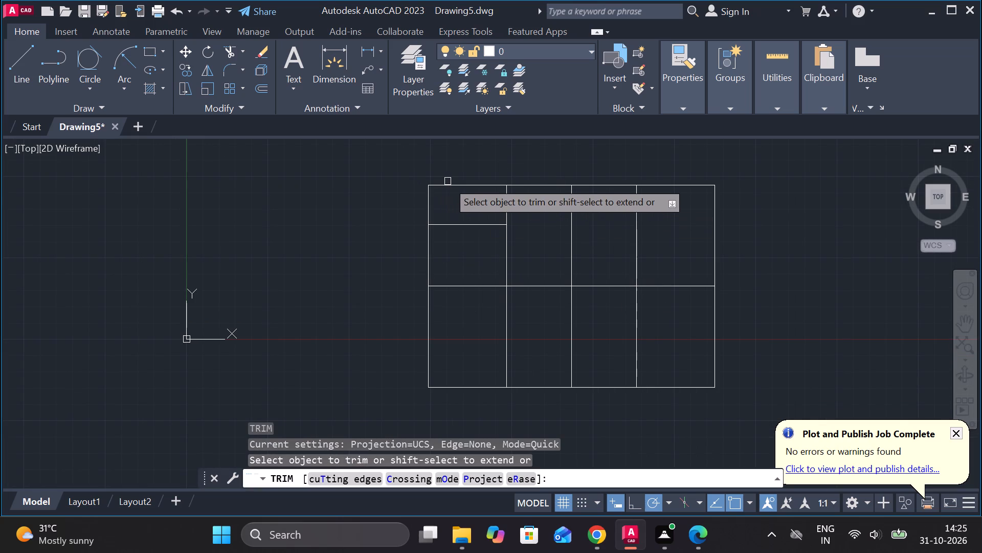
{"action": "left_click", "coordinate": [457, 184]}
{"action": "left_click", "coordinate": [432, 206]}
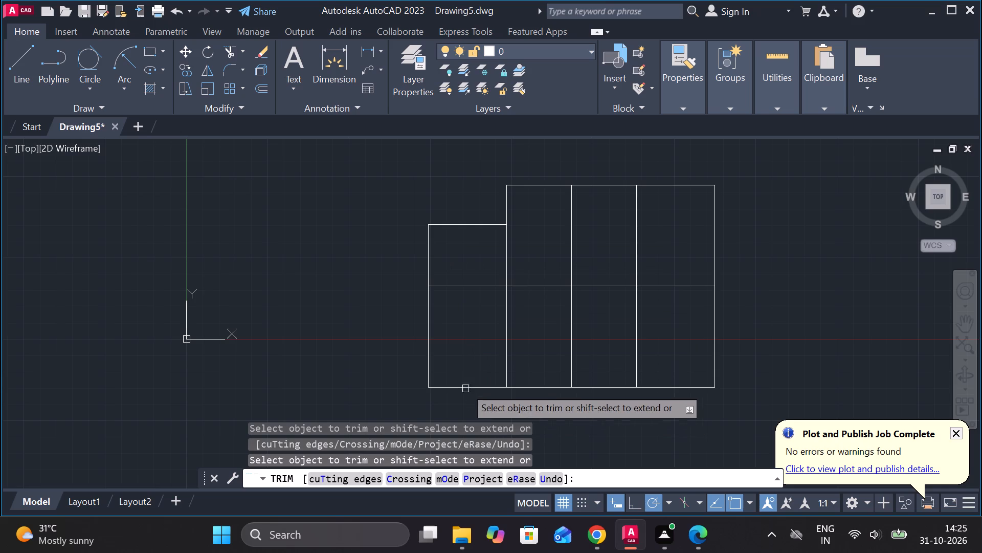
Mirror the upper-left horizontal step line about the horizontal centre line, keeping the source line.
{"action": "key", "text": "Escape"}
{"action": "left_click", "coordinate": [468, 226]}
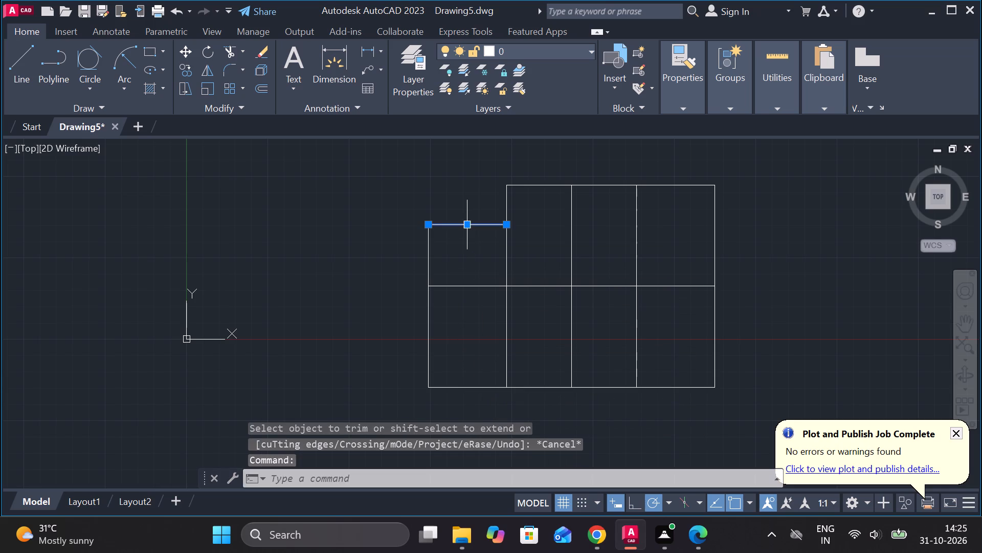
{"action": "type", "text": "MI"}
{"action": "key", "text": "Return"}
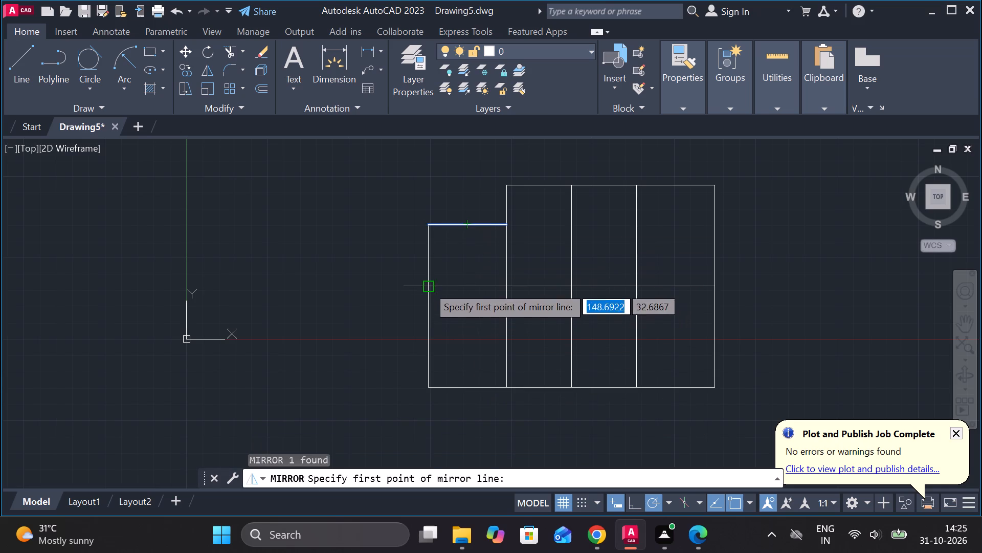
{"action": "left_click", "coordinate": [428, 286]}
{"action": "left_click", "coordinate": [502, 285]}
{"action": "left_click_drag", "start_coordinate": [535, 339], "coordinate": [502, 285]}
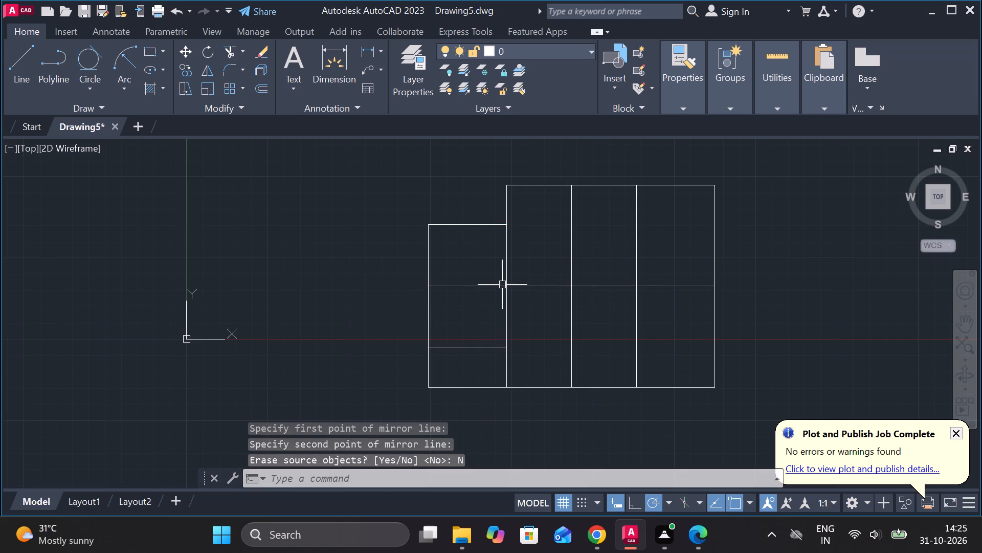
{"action": "key", "text": "Escape"}
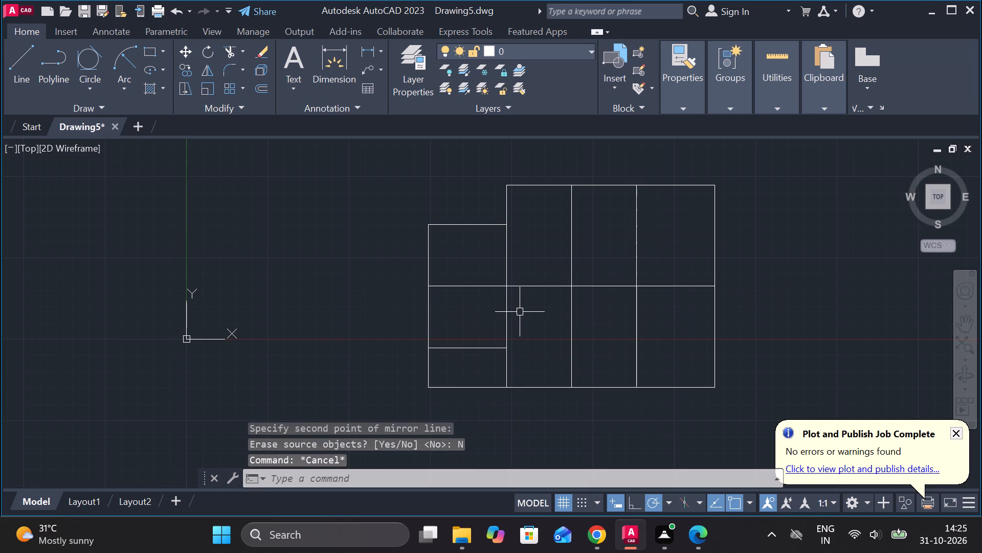
Trim the left and bottom edge segments at the rectangle's lower-left corner to form the matching step notch.
{"action": "type", "text": "TR"}
{"action": "key", "text": "space"}
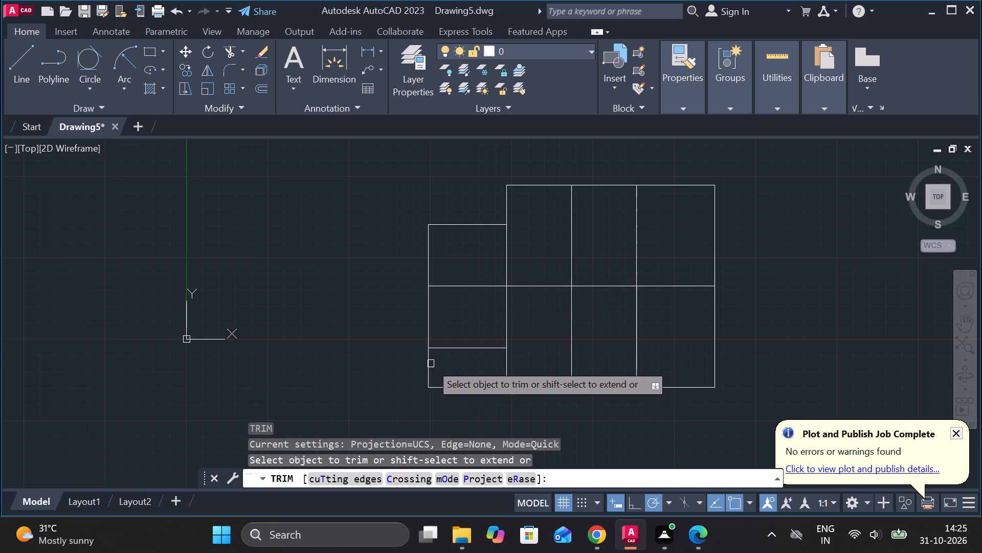
{"action": "left_click", "coordinate": [431, 364]}
{"action": "left_click", "coordinate": [447, 387]}
{"action": "key", "text": "Escape"}
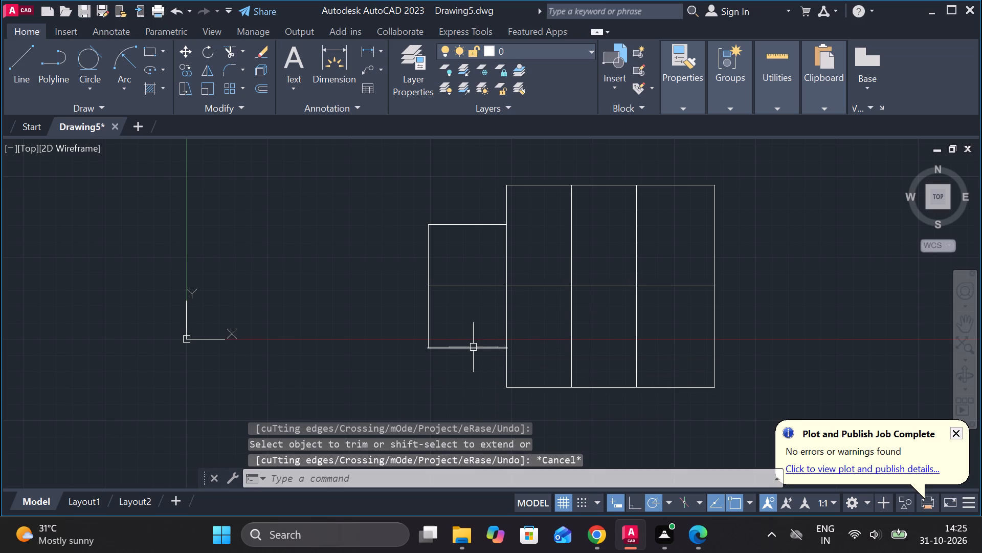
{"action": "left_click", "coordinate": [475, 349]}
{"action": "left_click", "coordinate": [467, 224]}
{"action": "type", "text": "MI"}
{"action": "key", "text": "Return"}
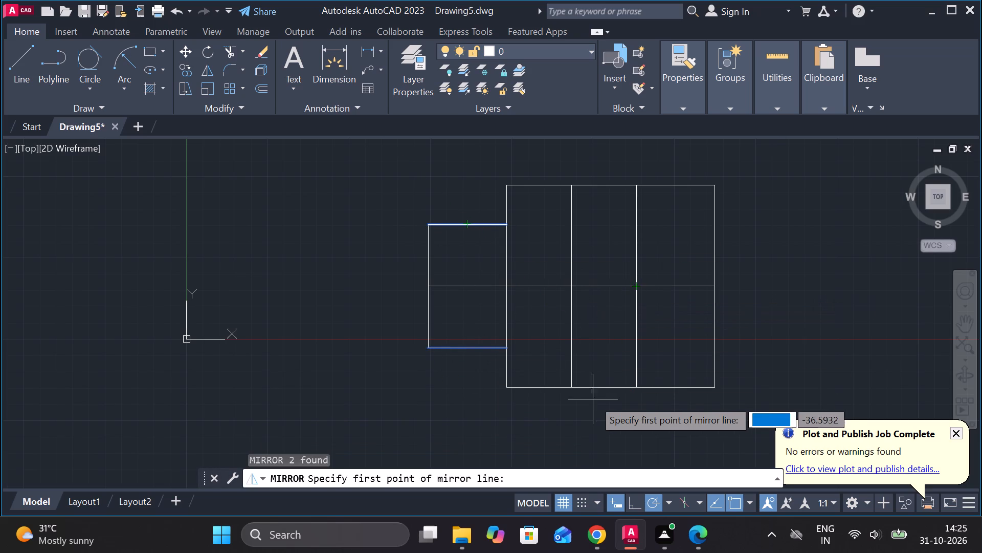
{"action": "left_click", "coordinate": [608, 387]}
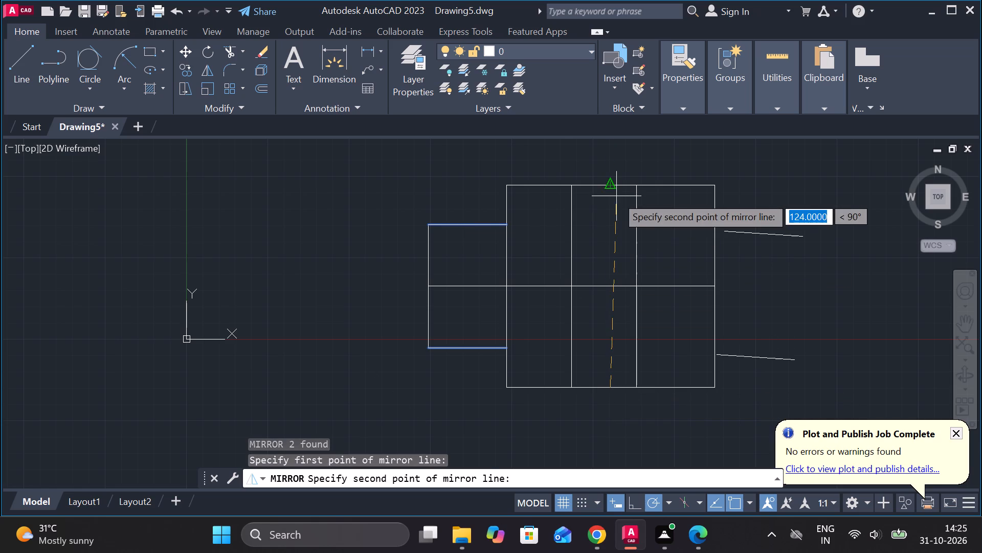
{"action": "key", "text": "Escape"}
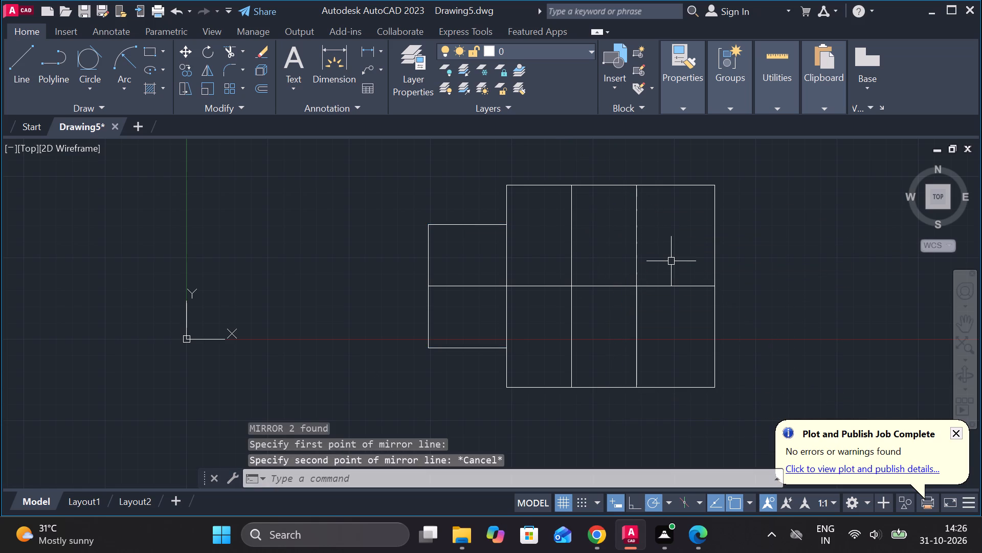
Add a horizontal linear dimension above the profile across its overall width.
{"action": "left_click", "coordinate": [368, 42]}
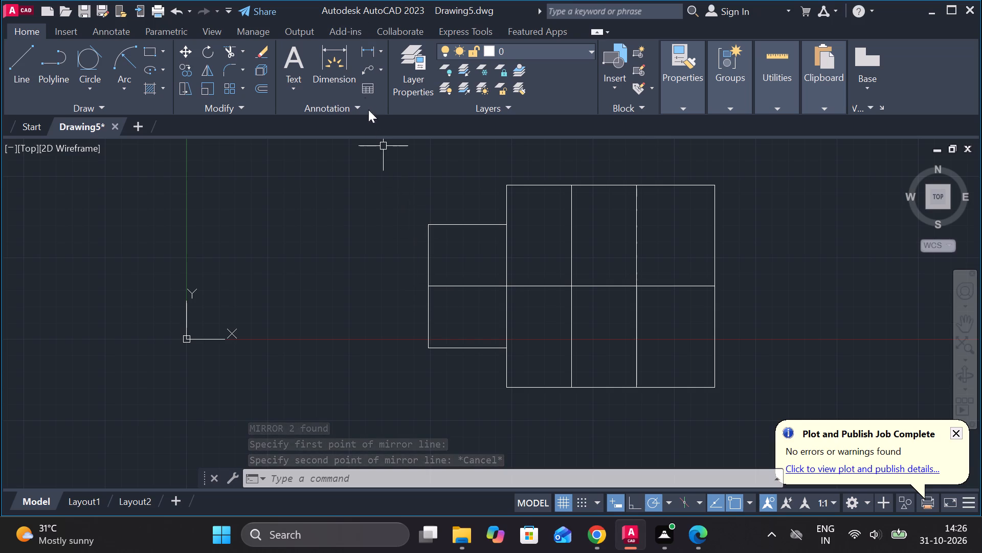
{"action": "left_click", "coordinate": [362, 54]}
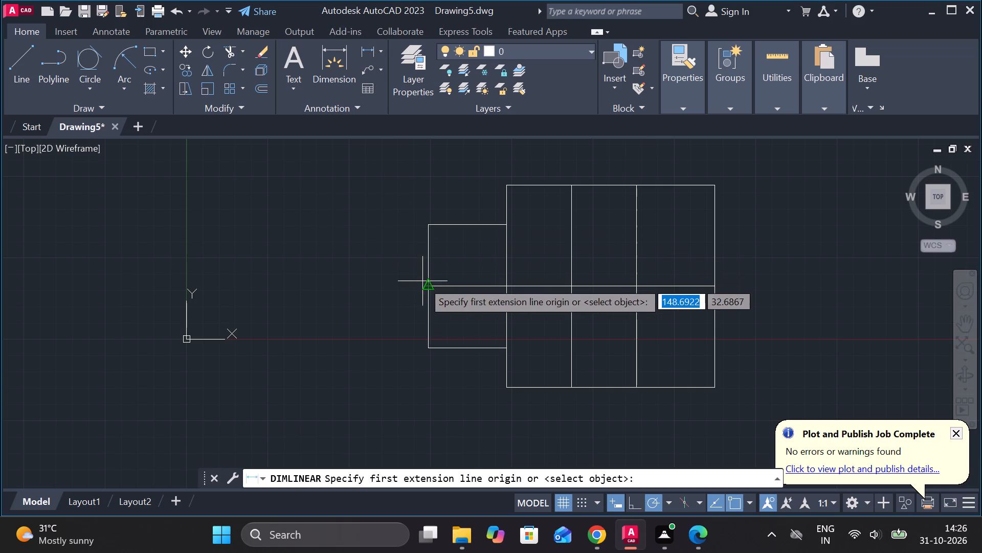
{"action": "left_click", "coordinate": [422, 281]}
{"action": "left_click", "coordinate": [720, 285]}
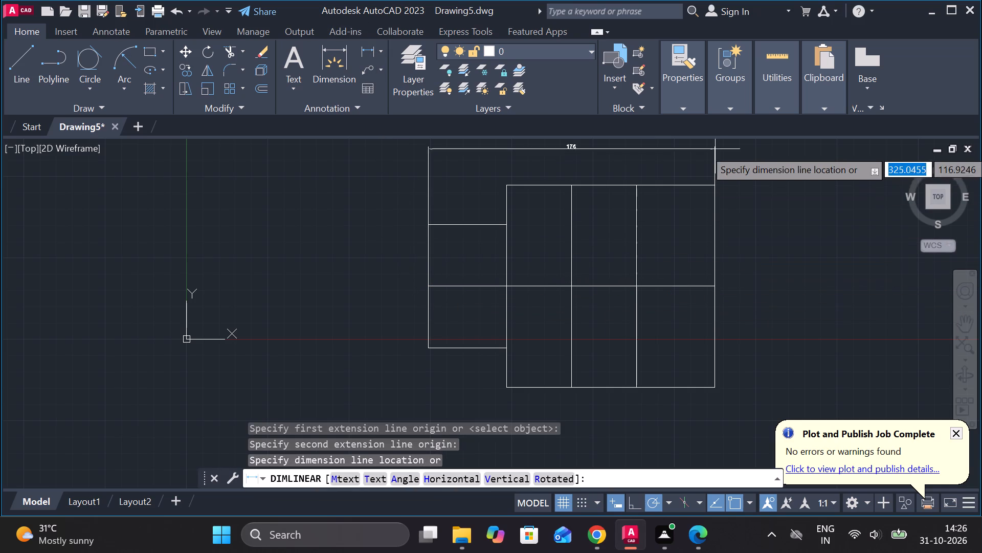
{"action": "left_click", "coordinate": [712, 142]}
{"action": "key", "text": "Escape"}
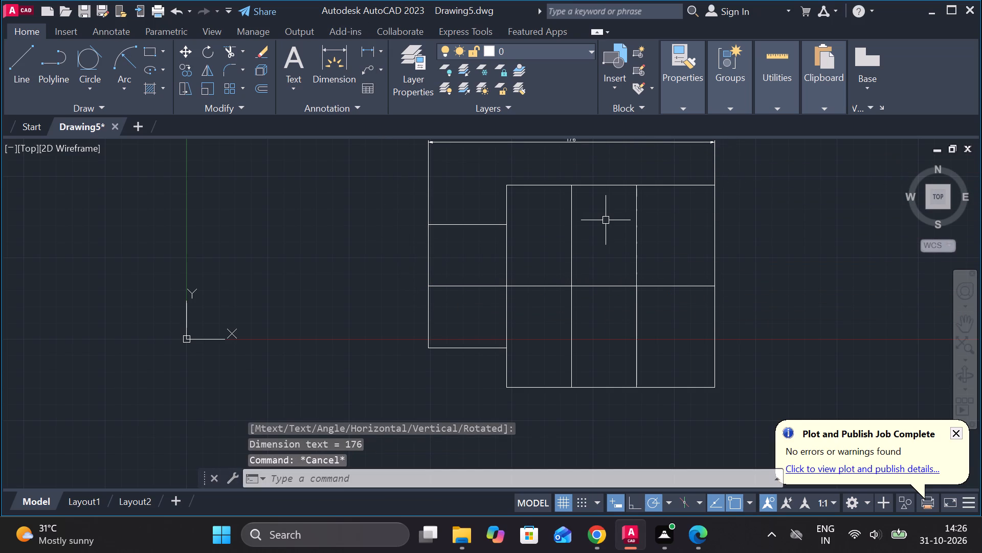
Draw two horizontal step lines from the right inner vertical to the right edge, level with the upper and lower left step lines.
{"action": "key", "text": "l"}
{"action": "key", "text": "Return"}
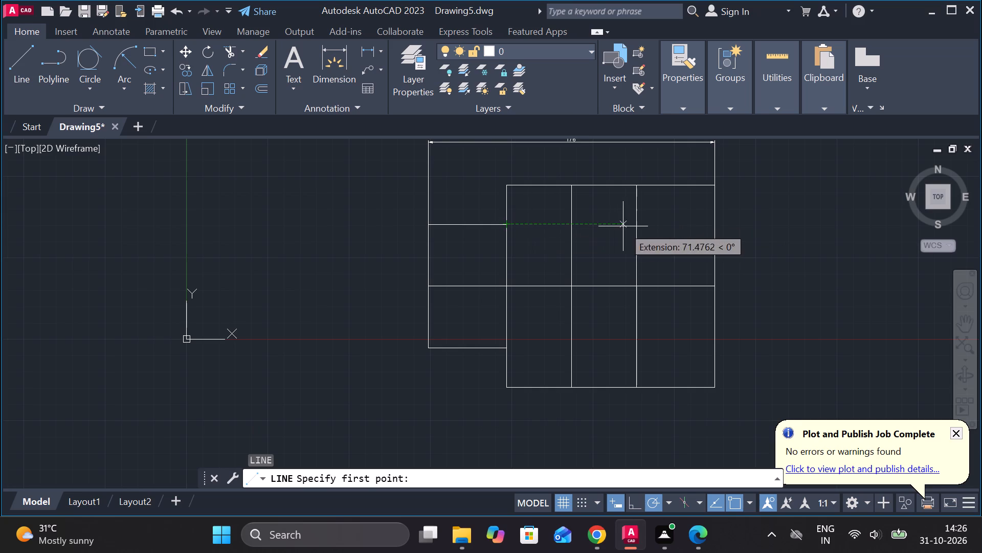
{"action": "left_click", "coordinate": [638, 225]}
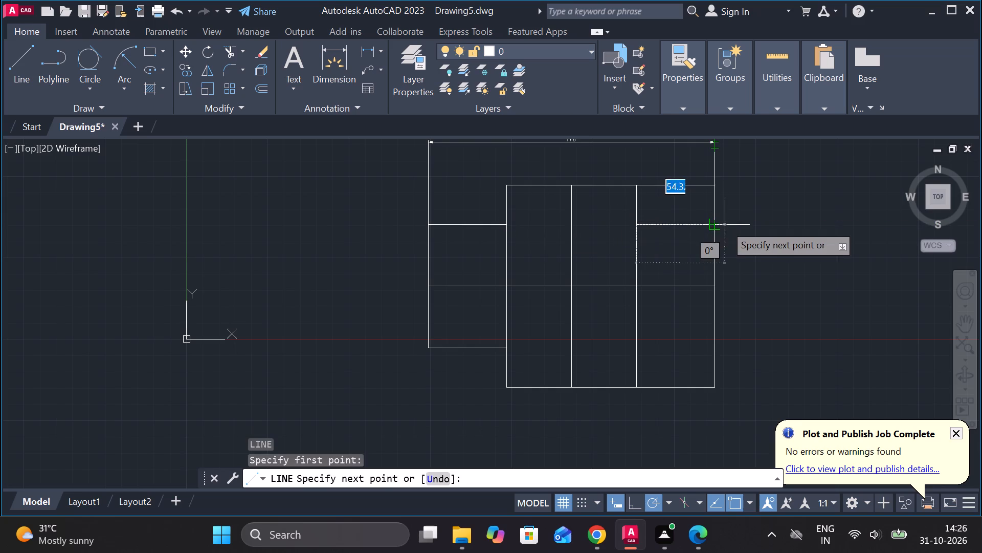
{"action": "left_click", "coordinate": [711, 223]}
{"action": "key", "text": "Escape"}
{"action": "key", "text": "space"}
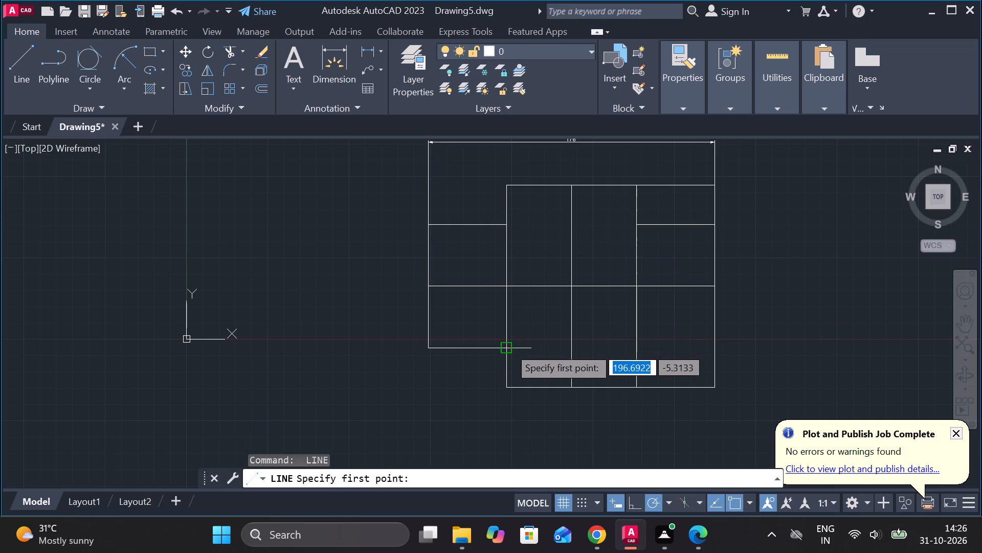
{"action": "left_click", "coordinate": [636, 348]}
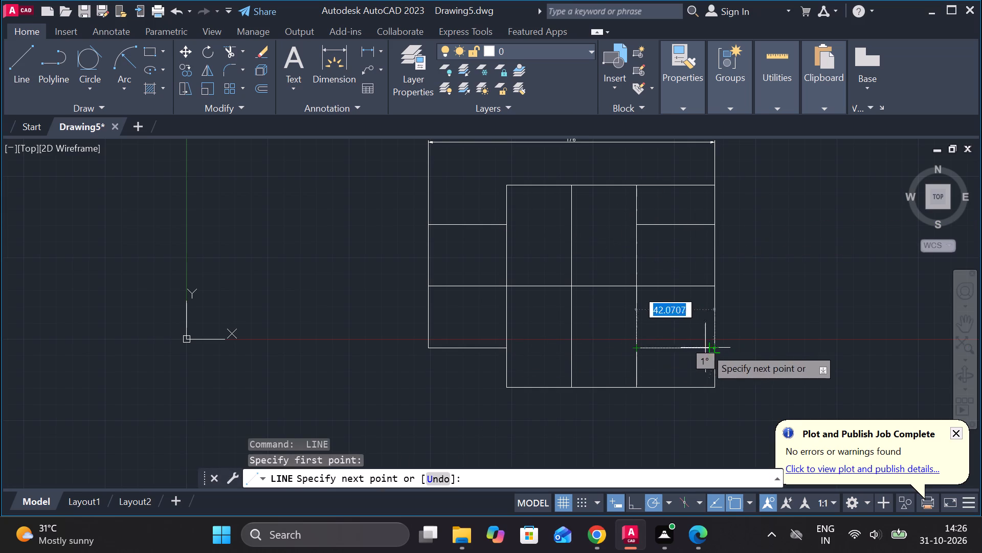
{"action": "left_click", "coordinate": [711, 348]}
{"action": "key", "text": "Escape"}
Trim the outer edge segments at the upper-right and lower-right corners to form step notches, and remove the overall width dimension.
{"action": "type", "text": "TR"}
{"action": "key", "text": "space"}
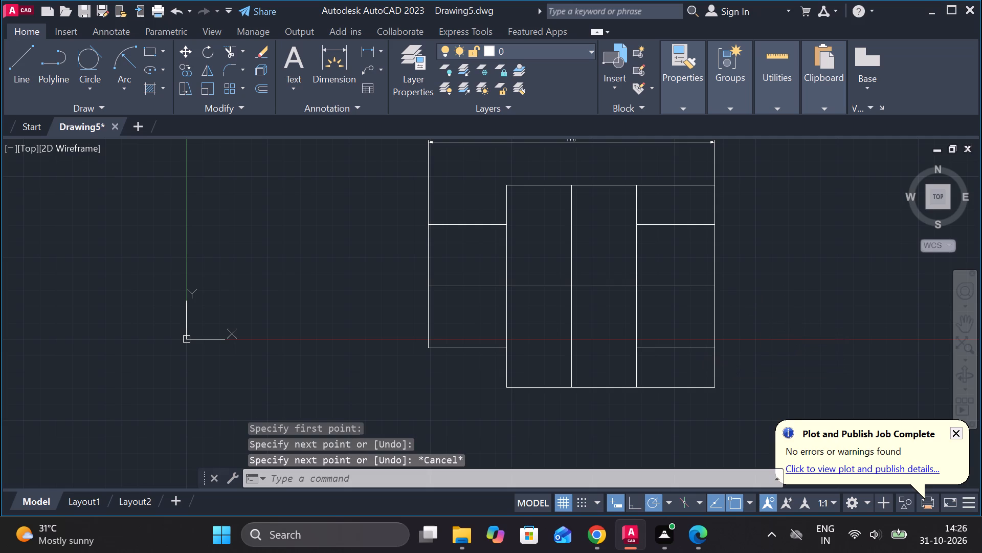
{"action": "left_click", "coordinate": [667, 180]}
{"action": "left_click", "coordinate": [675, 194]}
{"action": "left_click", "coordinate": [687, 323]}
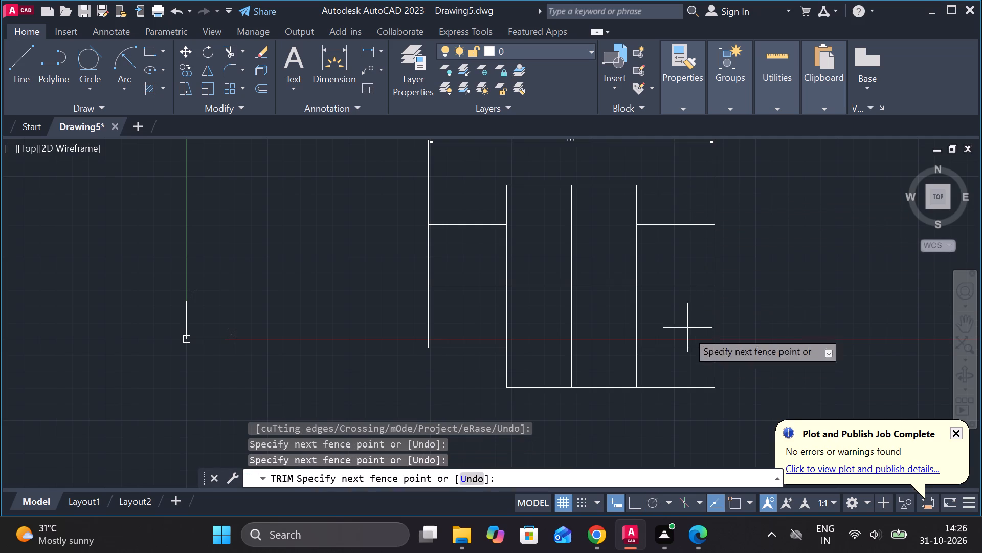
{"action": "left_click", "coordinate": [676, 361]}
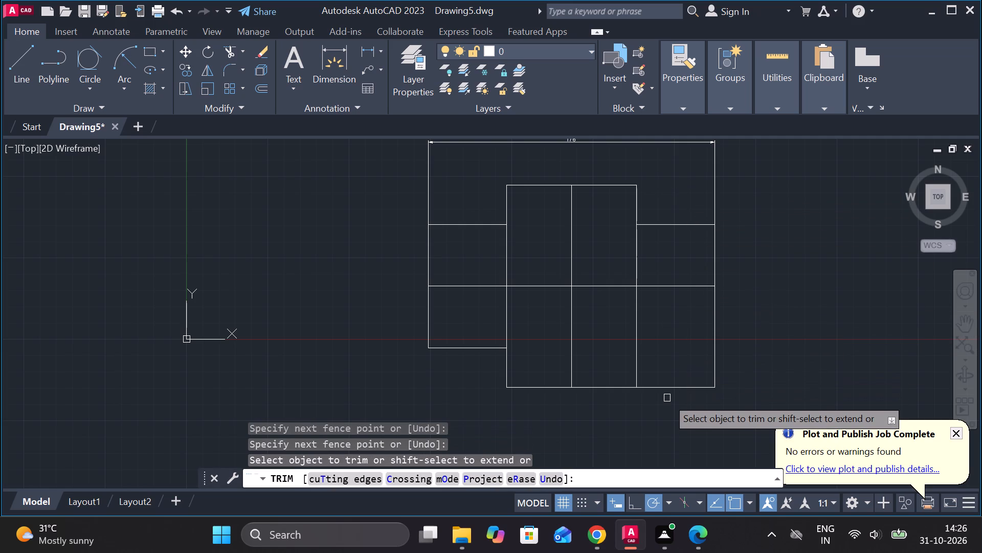
{"action": "key", "text": "ctrl+z"}
{"action": "left_click", "coordinate": [667, 398]}
{"action": "left_click", "coordinate": [727, 365]}
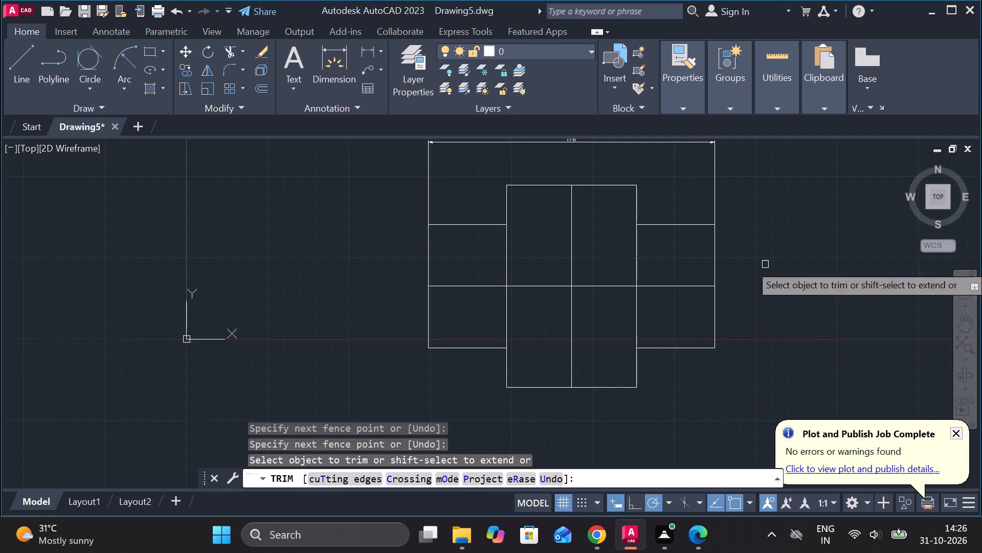
{"action": "left_click", "coordinate": [716, 171]}
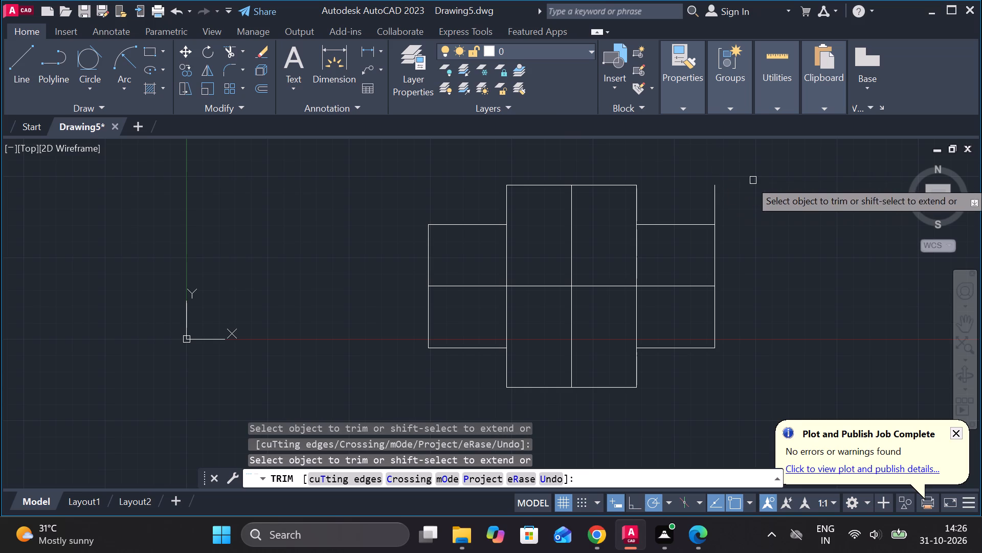
{"action": "left_click", "coordinate": [712, 193]}
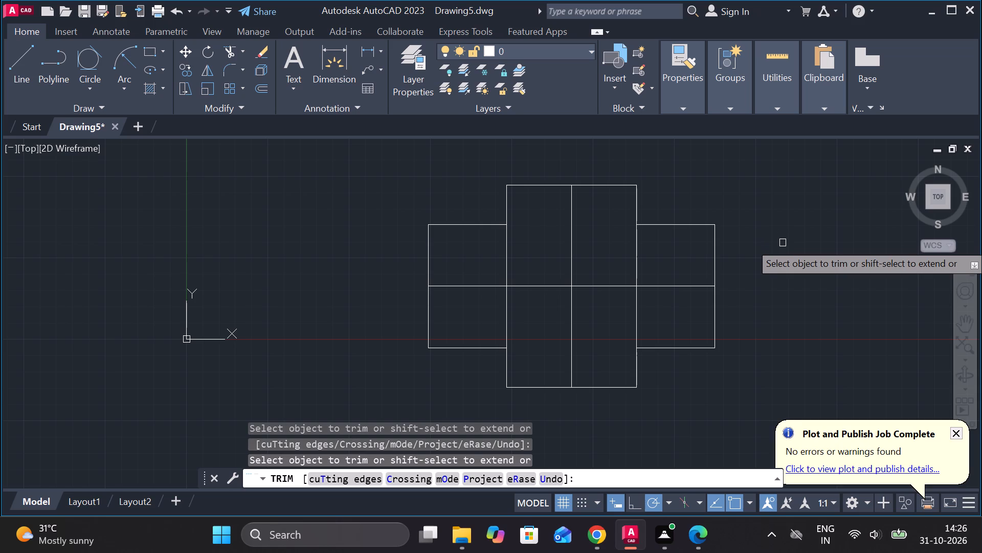
{"action": "key", "text": "Escape"}
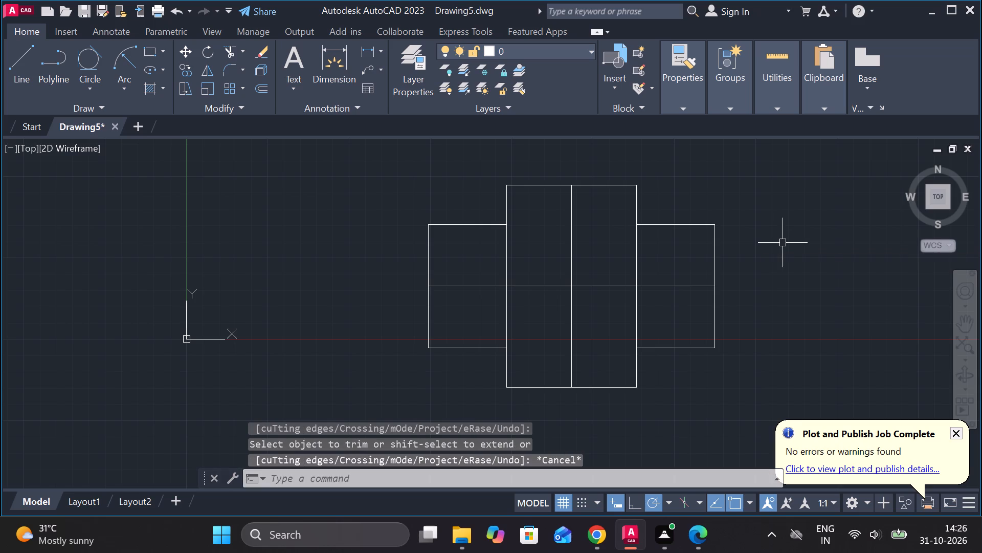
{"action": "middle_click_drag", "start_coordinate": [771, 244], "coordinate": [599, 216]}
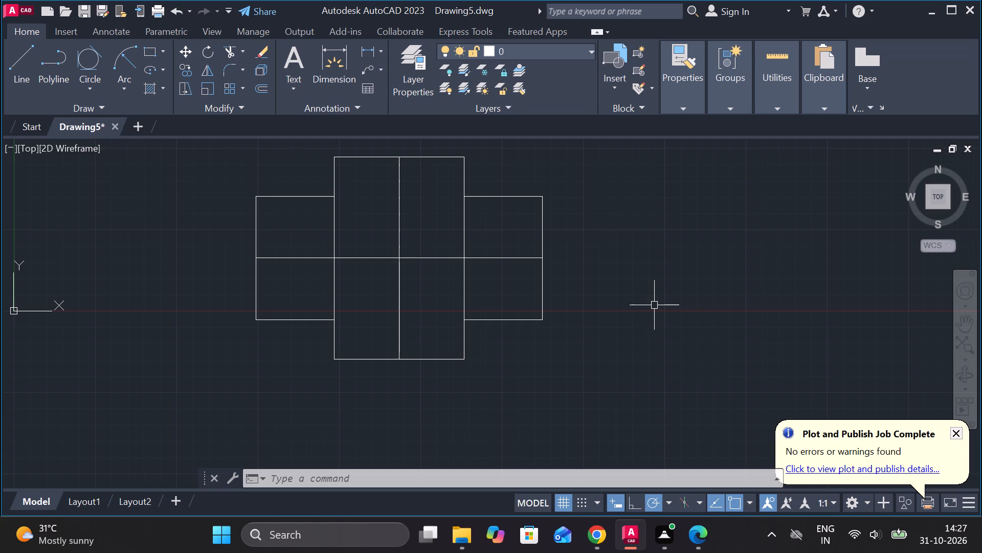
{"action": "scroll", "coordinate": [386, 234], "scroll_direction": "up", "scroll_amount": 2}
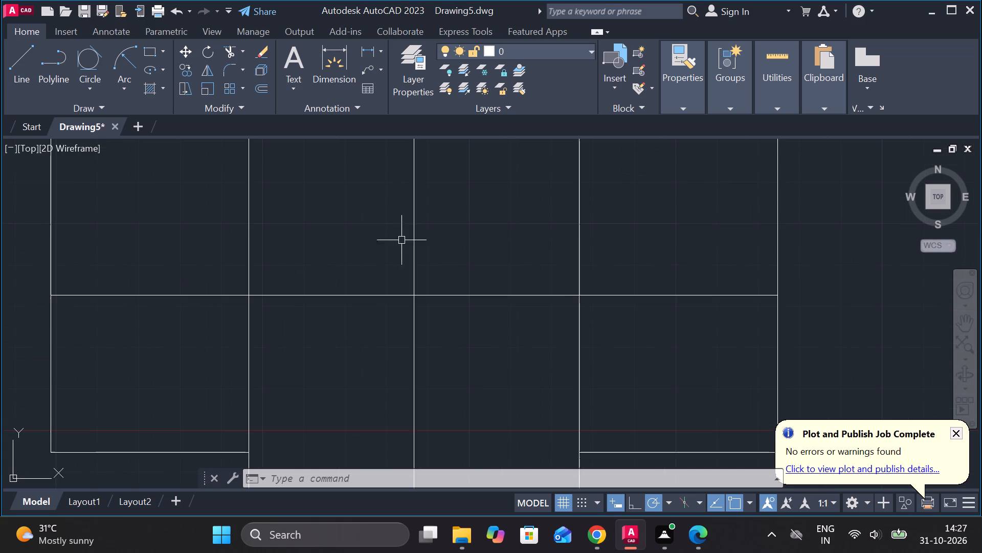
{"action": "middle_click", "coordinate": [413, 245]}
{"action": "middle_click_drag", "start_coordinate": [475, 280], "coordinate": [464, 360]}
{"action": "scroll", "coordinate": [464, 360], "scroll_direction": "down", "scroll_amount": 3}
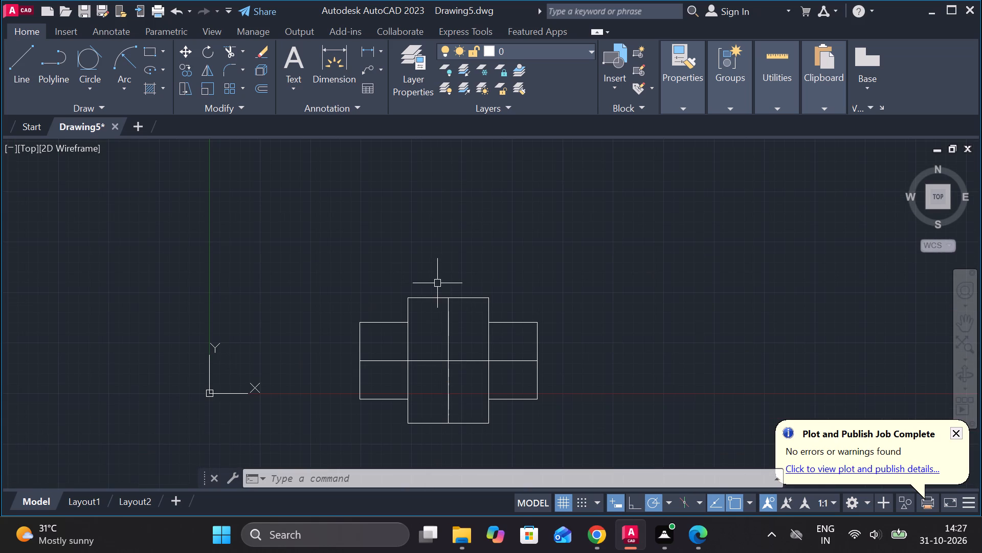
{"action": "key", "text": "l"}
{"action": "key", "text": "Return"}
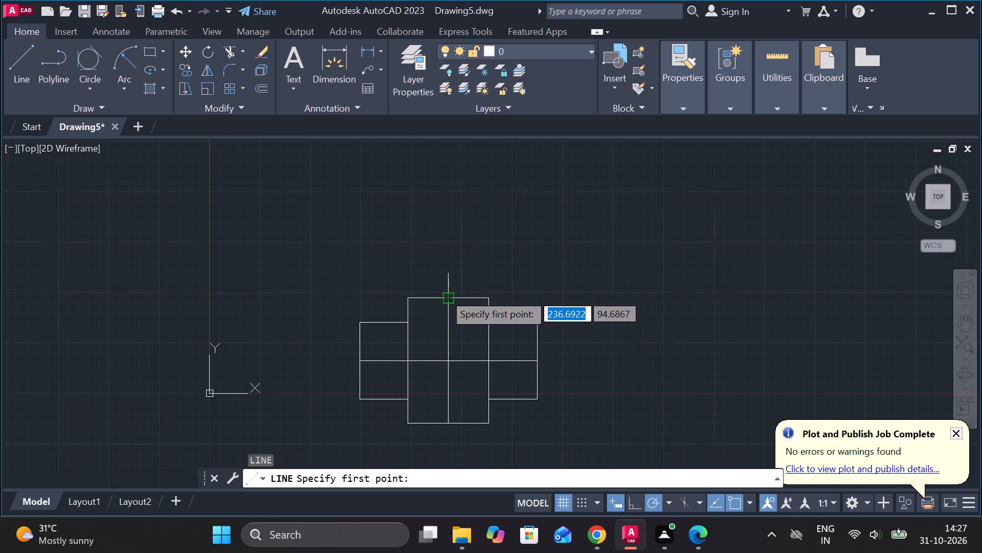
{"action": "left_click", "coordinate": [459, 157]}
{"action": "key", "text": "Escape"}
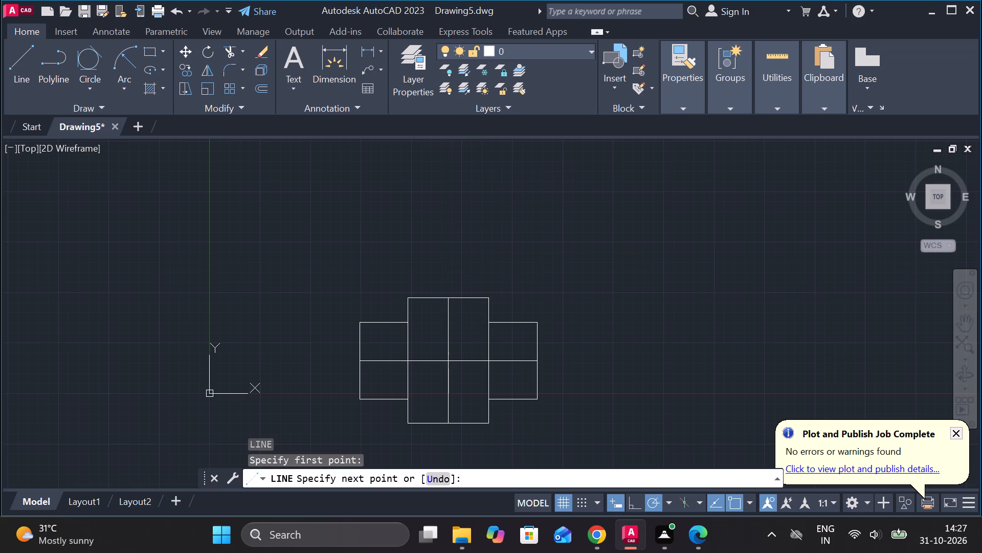
Draw a circle of diameter 176 above the stepped profile, centred in line with its vertical centre line.
{"action": "type", "text": "C"}
{"action": "key", "text": "space"}
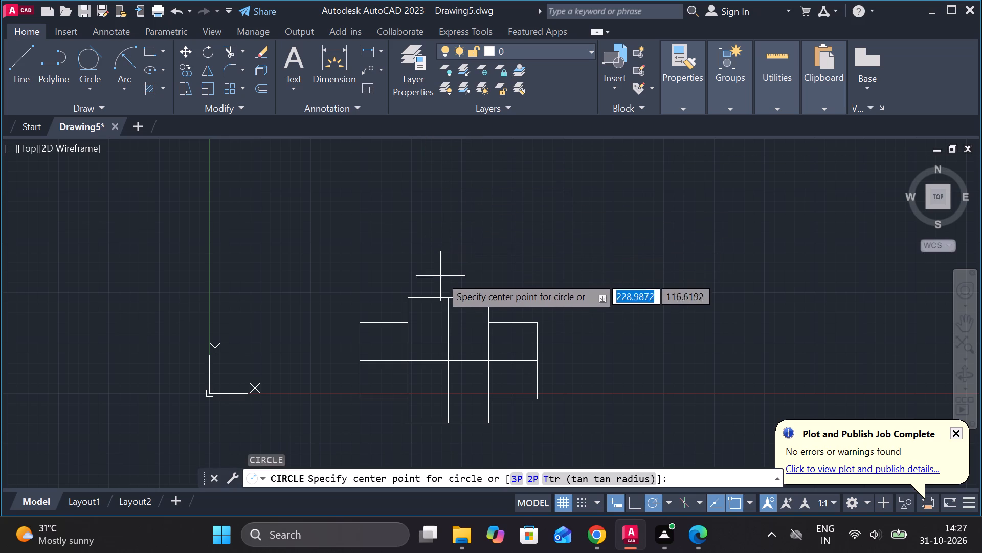
{"action": "left_click", "coordinate": [446, 151]}
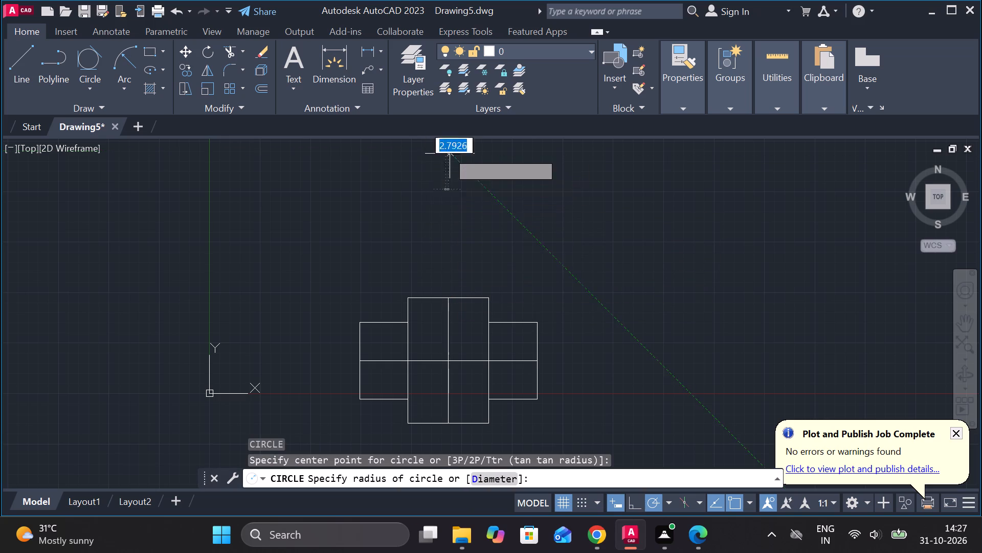
{"action": "middle_click_drag", "start_coordinate": [494, 174], "coordinate": [480, 251]}
{"action": "key", "text": "d"}
{"action": "key", "text": "space"}
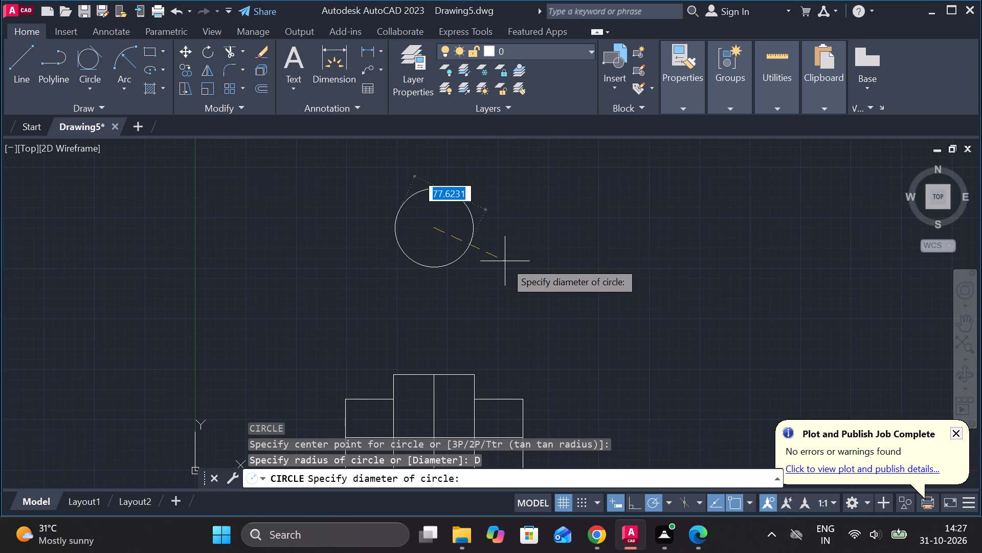
{"action": "key", "text": "1"}
{"action": "type", "text": "76"}
{"action": "key", "text": "Return"}
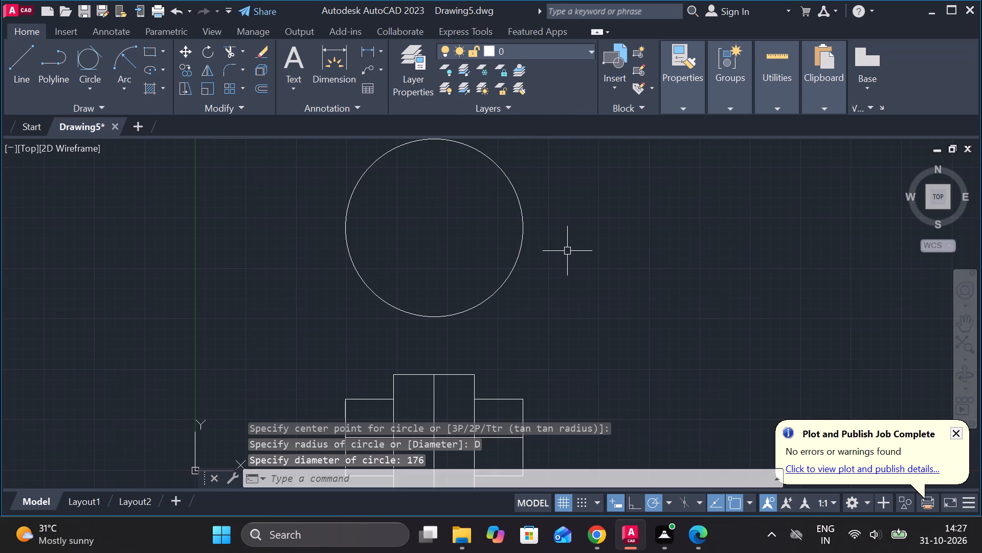
{"action": "key", "text": "Escape"}
Draw a circle of diameter 162 concentric with the large circle above the stepped profile.
{"action": "type", "text": "C"}
{"action": "key", "text": "space"}
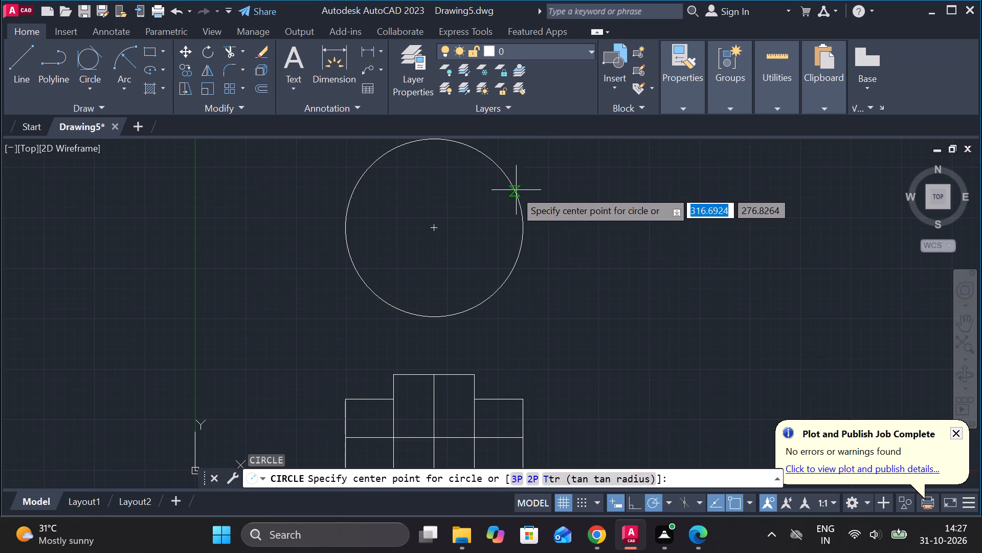
{"action": "left_click", "coordinate": [432, 226]}
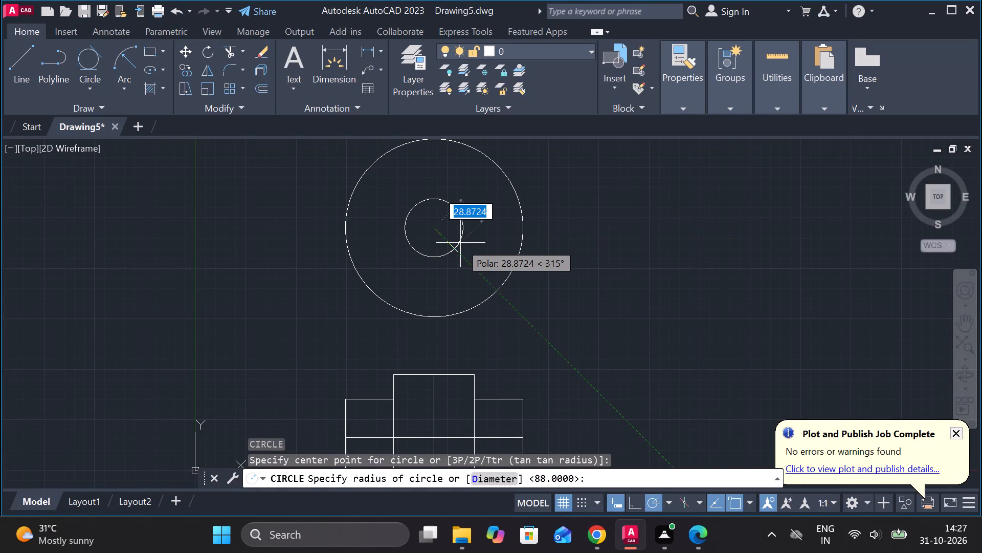
{"action": "type", "text": "D"}
{"action": "key", "text": "space"}
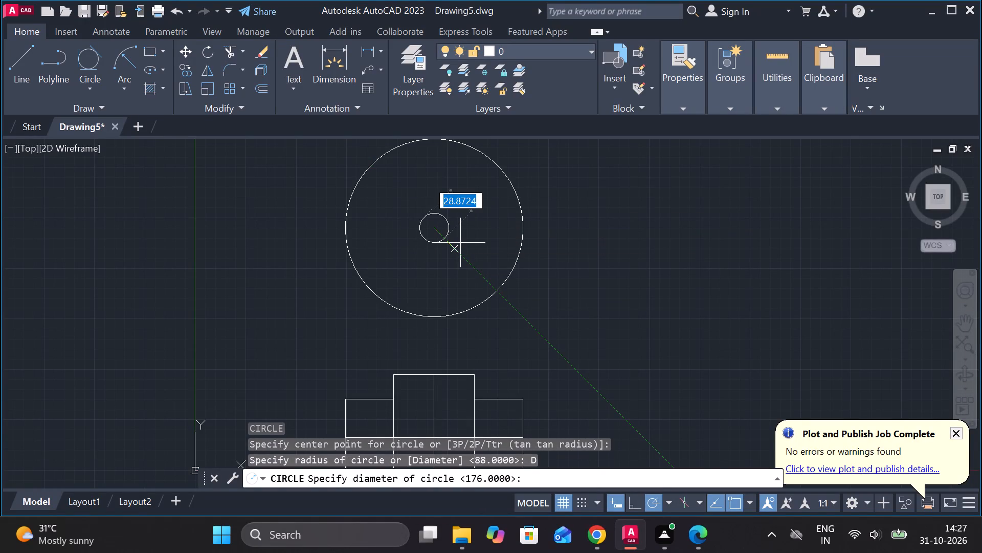
{"action": "key", "text": "1"}
{"action": "type", "text": "62"}
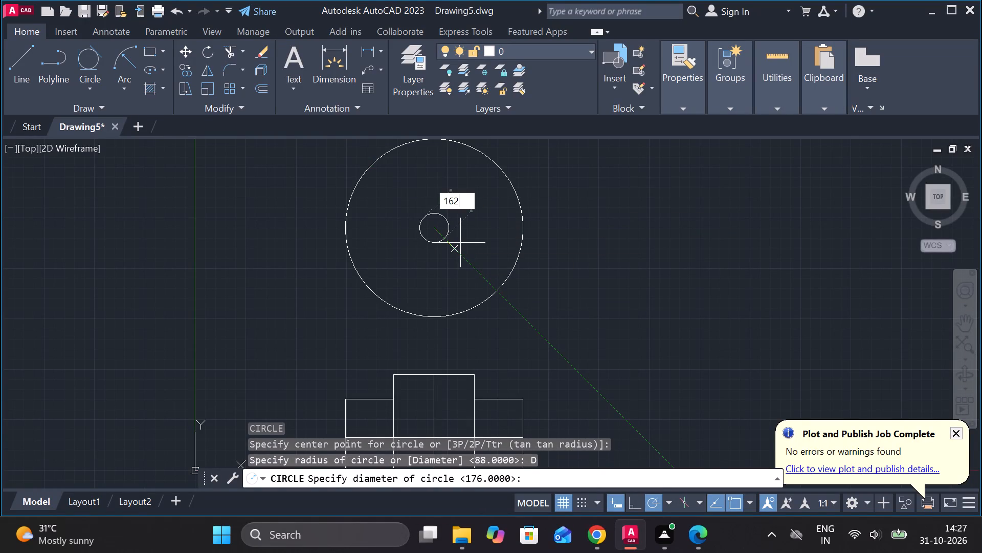
{"action": "key", "text": "space"}
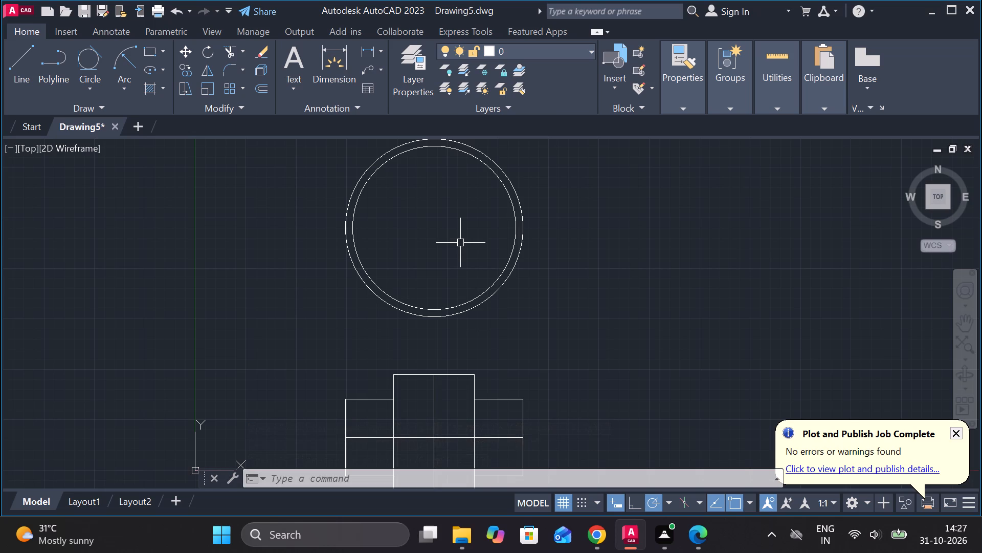
{"action": "key", "text": "x"}
{"action": "key", "text": "Escape"}
Draw a circle of diameter 80 at the common centre of the two large circles.
{"action": "type", "text": "C"}
{"action": "key", "text": "space"}
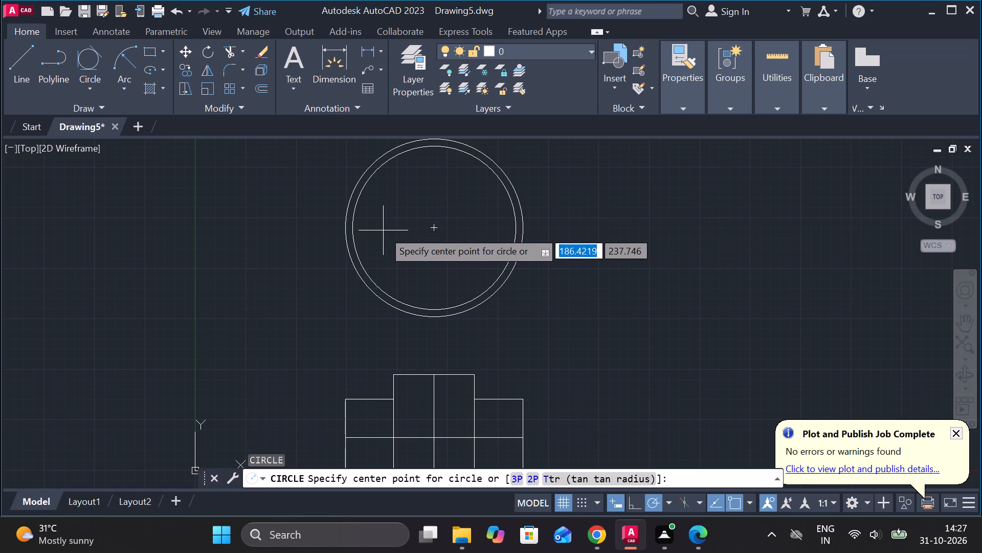
{"action": "left_click", "coordinate": [437, 227]}
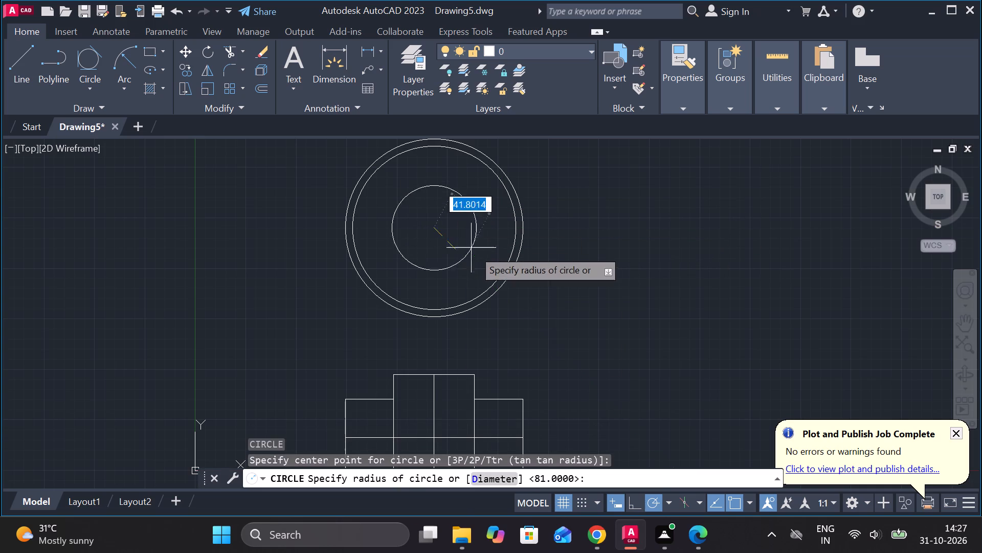
{"action": "type", "text": "D 80"}
{"action": "key", "text": "Return"}
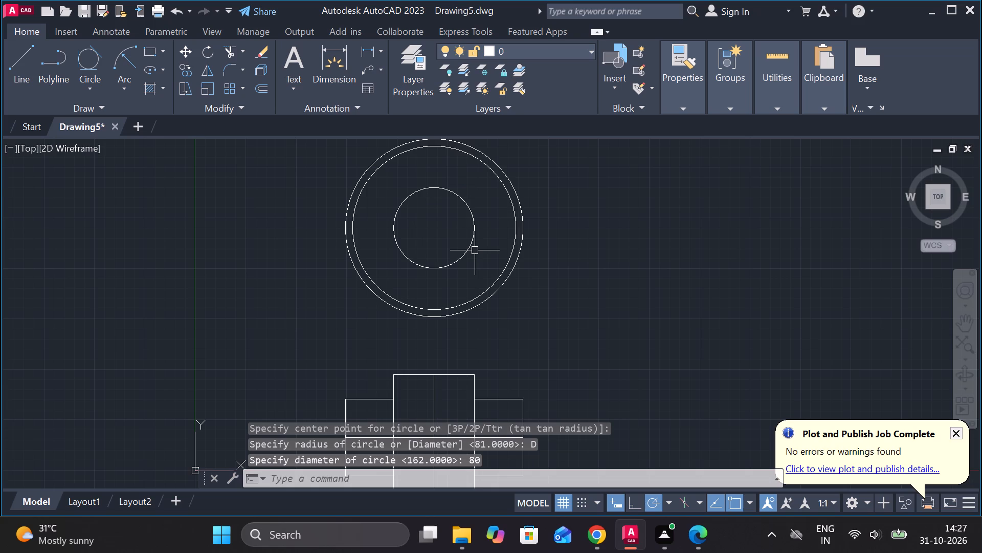
Draw a concentric circle of diameter 126 between the 80 and 162 diameter circles.
{"action": "scroll", "coordinate": [471, 209], "scroll_direction": "up", "scroll_amount": 1}
{"action": "key", "text": "Escape"}
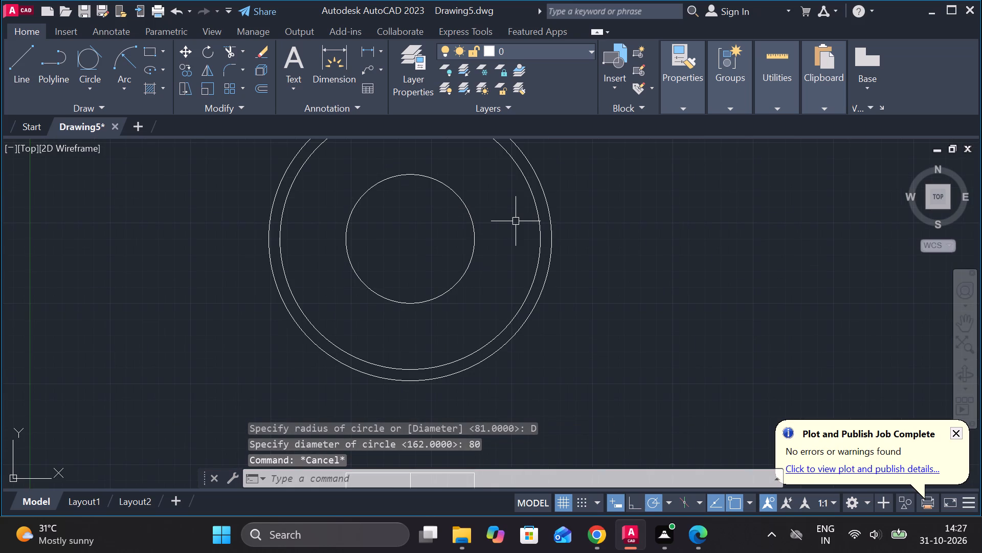
{"action": "type", "text": "C"}
{"action": "key", "text": "space"}
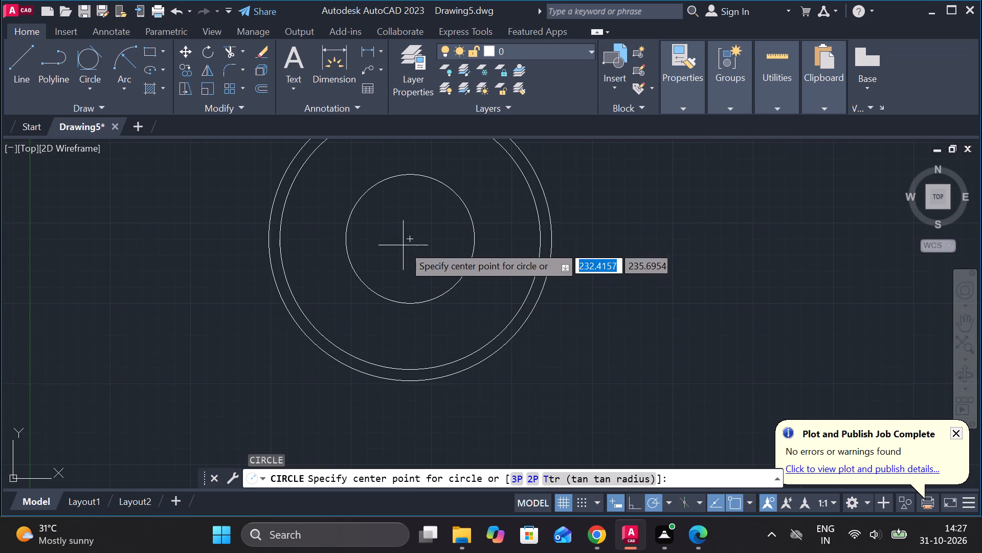
{"action": "left_click", "coordinate": [405, 242]}
{"action": "type", "text": "D 126"}
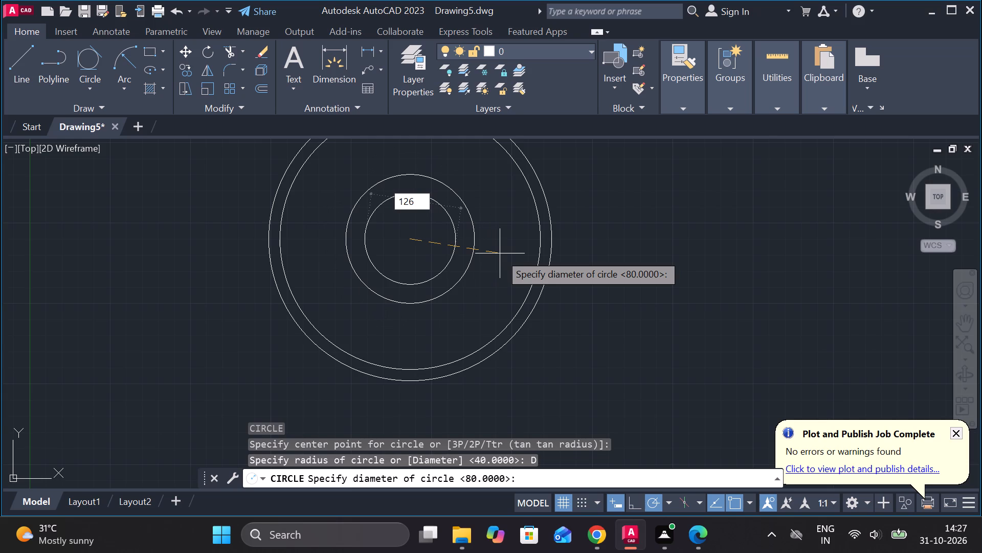
{"action": "key", "text": "Return"}
Draw a hole circle of diameter 14 centred on the top quadrant of the 126 diameter circle.
{"action": "middle_click_drag", "start_coordinate": [417, 238], "coordinate": [420, 279]}
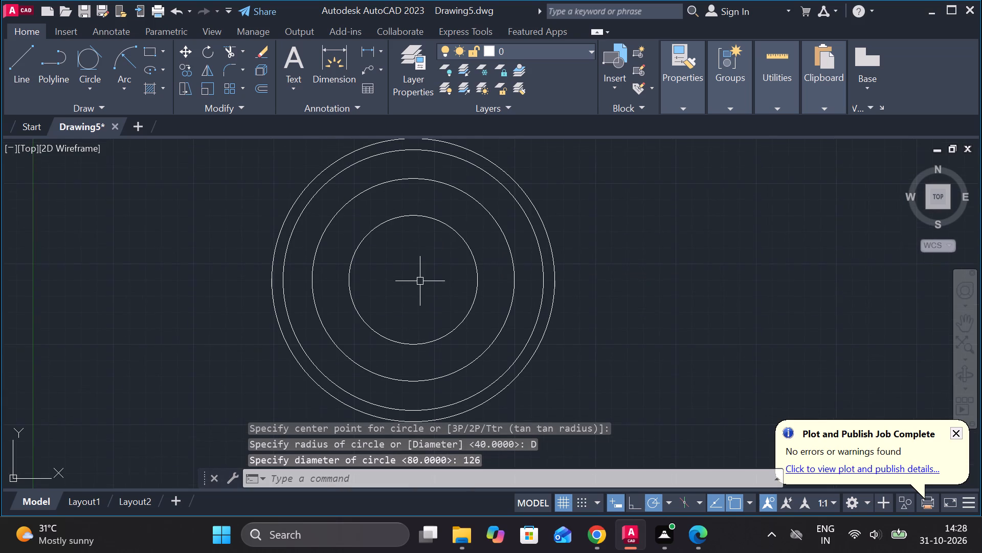
{"action": "type", "text": "C"}
{"action": "key", "text": "space"}
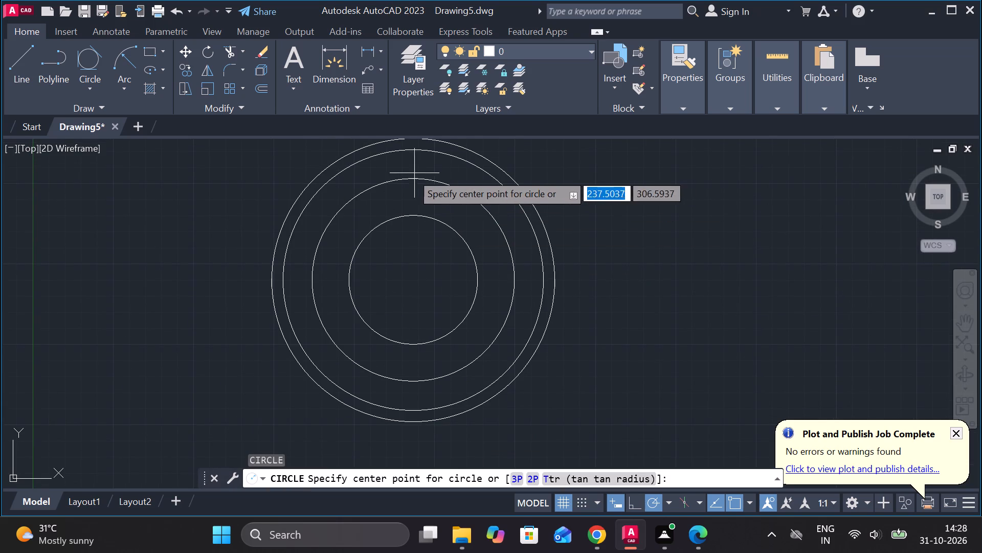
{"action": "left_click", "coordinate": [411, 179]}
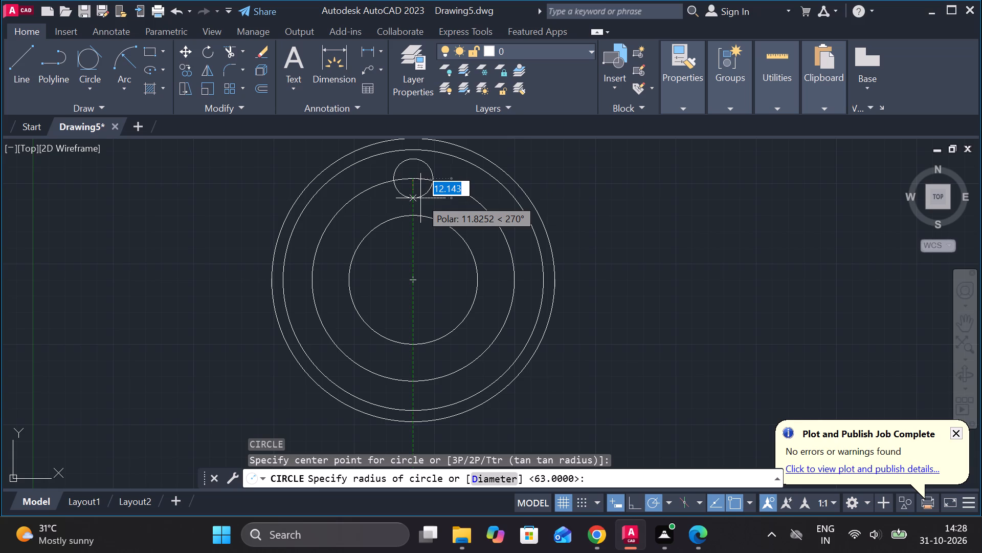
{"action": "type", "text": "D 14"}
{"action": "key", "text": "space"}
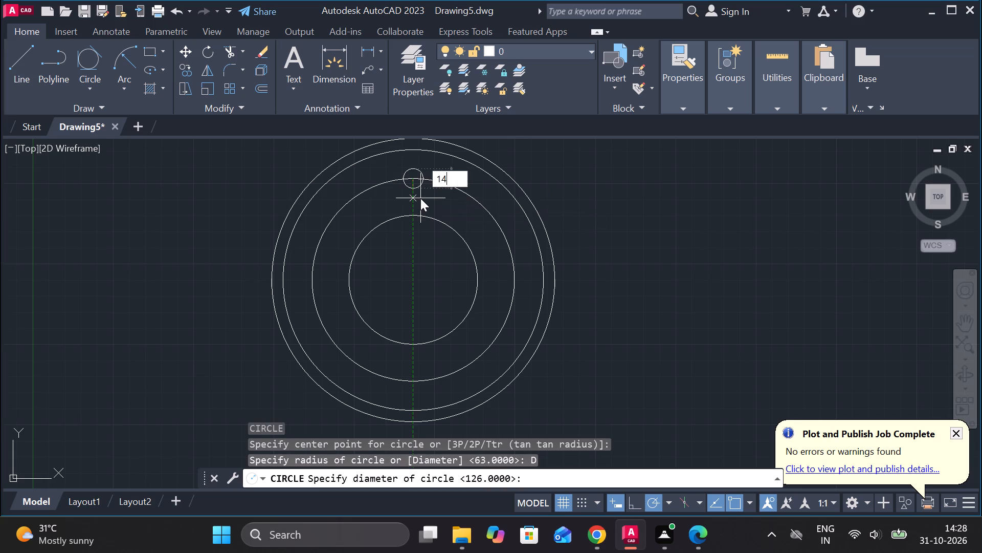
Draw a circle of radius 14 centred on the bottom quadrant of the 126 diameter circle.
{"action": "scroll", "coordinate": [457, 214], "scroll_direction": "down", "scroll_amount": 2}
{"action": "scroll", "coordinate": [458, 215], "scroll_direction": "up", "scroll_amount": 1}
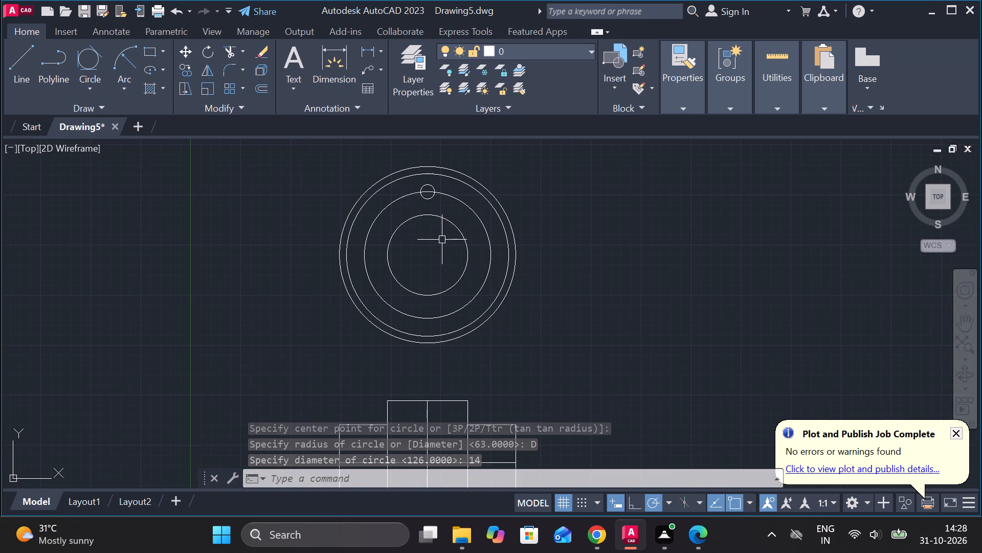
{"action": "type", "text": "C"}
{"action": "key", "text": "space"}
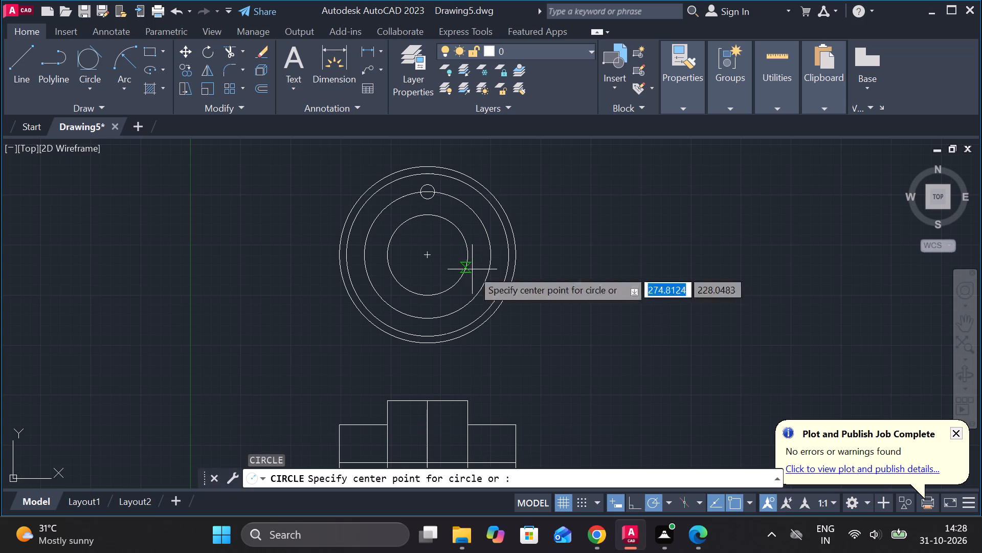
{"action": "left_click", "coordinate": [426, 317]}
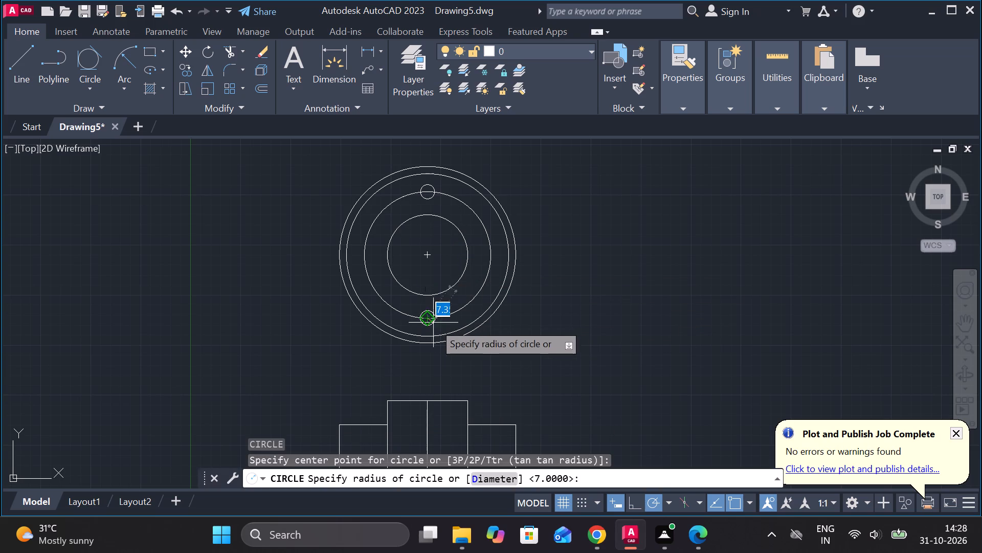
{"action": "type", "text": "14"}
{"action": "key", "text": "space"}
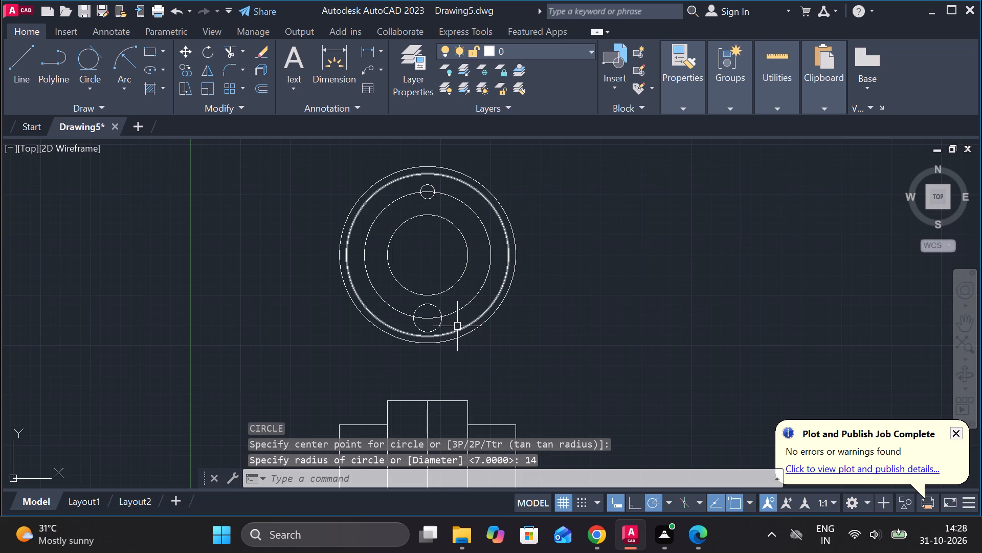
Draw a circle of diameter 38 at the centre of the concentric circles.
{"action": "middle_click_drag", "start_coordinate": [456, 326], "coordinate": [437, 270]}
{"action": "middle_click_drag", "start_coordinate": [500, 351], "coordinate": [466, 306]}
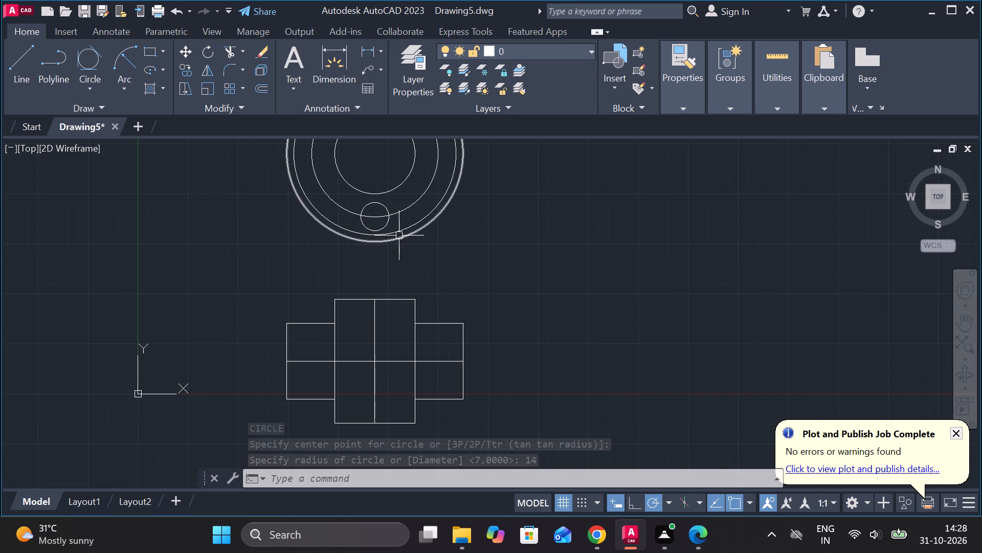
{"action": "scroll", "coordinate": [388, 194], "scroll_direction": "up", "scroll_amount": 2}
{"action": "middle_click_drag", "start_coordinate": [421, 263], "coordinate": [449, 360]}
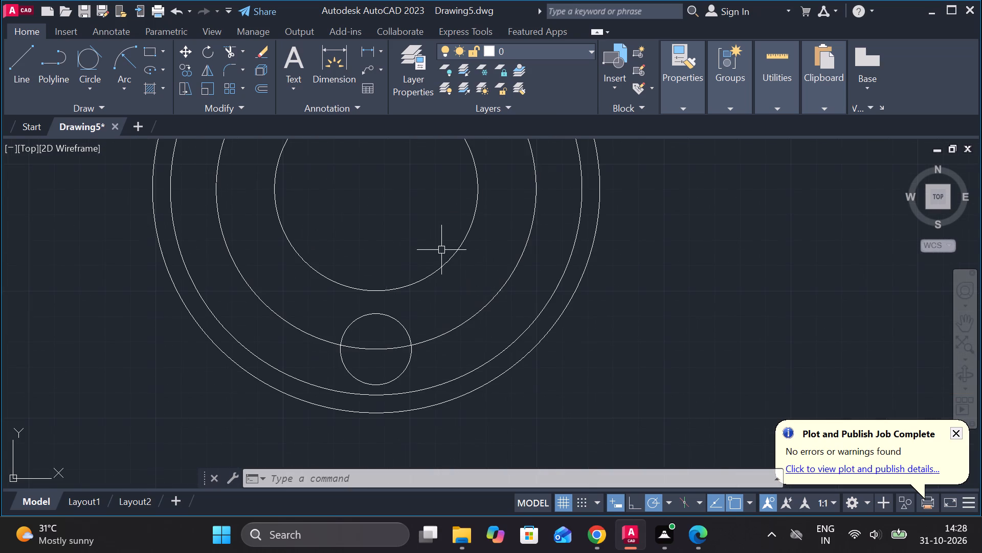
{"action": "middle_click_drag", "start_coordinate": [460, 279], "coordinate": [474, 333]}
{"action": "scroll", "coordinate": [474, 303], "scroll_direction": "down", "scroll_amount": 1}
{"action": "type", "text": "C"}
{"action": "key", "text": "space"}
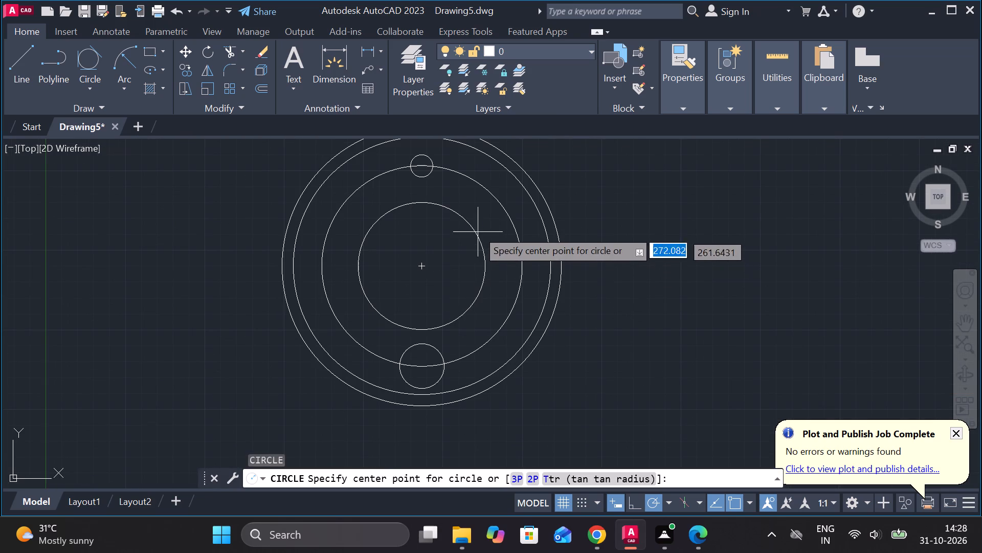
{"action": "left_click", "coordinate": [420, 267]}
{"action": "type", "text": "D"}
{"action": "key", "text": "space"}
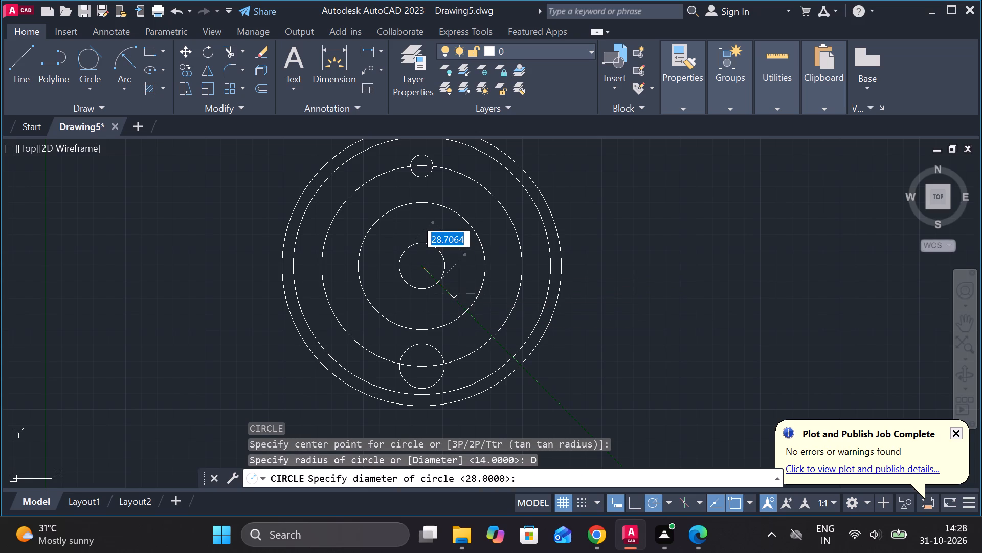
{"action": "type", "text": "38"}
{"action": "key", "text": "Return"}
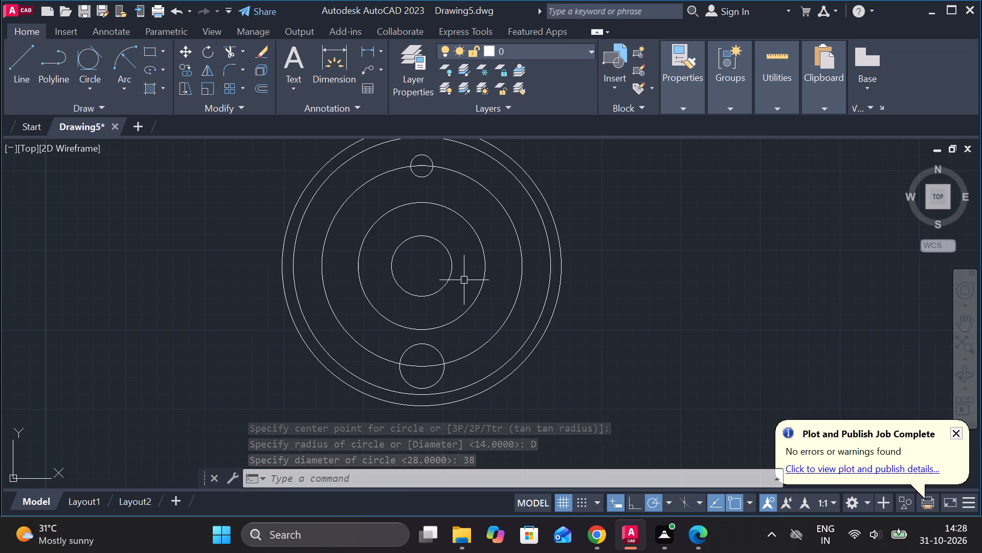
Draw connected lines from the circles' centre: 23 to the right, 5 upward, and about 12.5 back left into the 38 diameter circle.
{"action": "key", "text": "l"}
{"action": "key", "text": "Return"}
{"action": "left_click", "coordinate": [423, 269]}
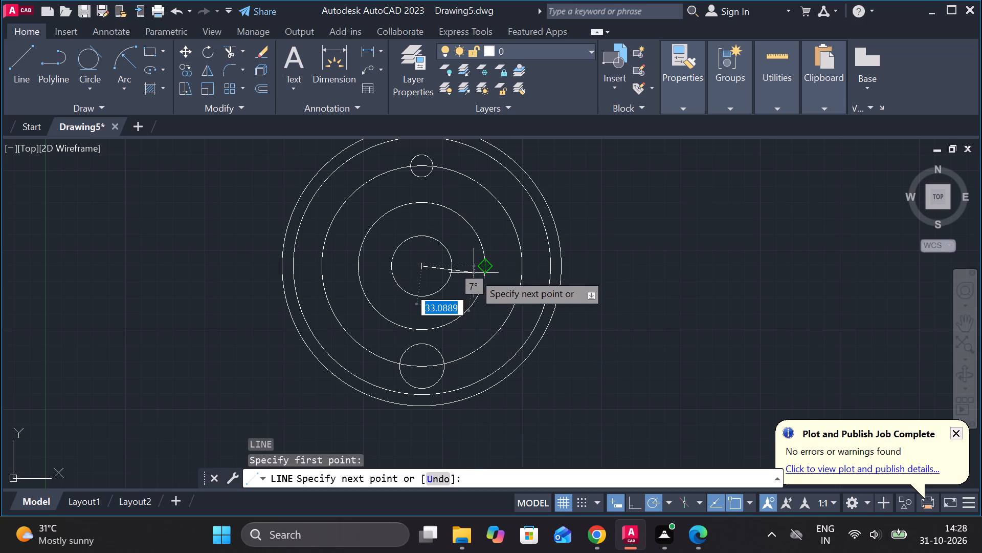
{"action": "scroll", "coordinate": [474, 273], "scroll_direction": "up", "scroll_amount": 1}
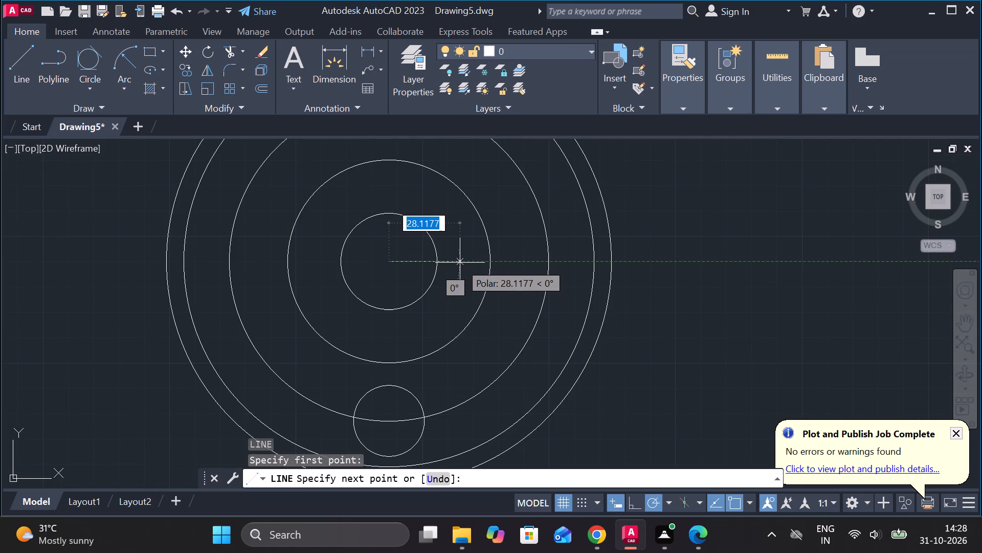
{"action": "type", "text": "23"}
{"action": "key", "text": "space"}
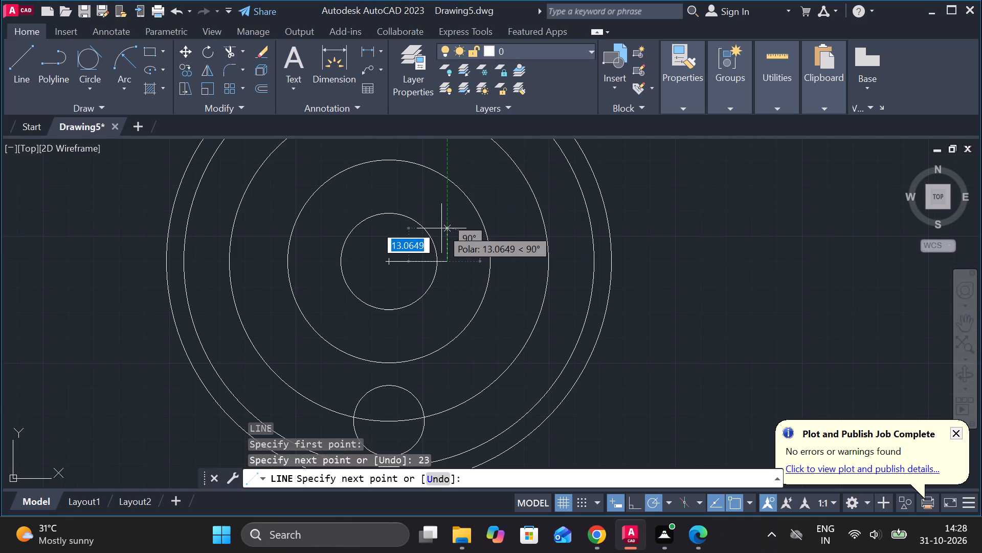
{"action": "type", "text": "5"}
{"action": "key", "text": "space"}
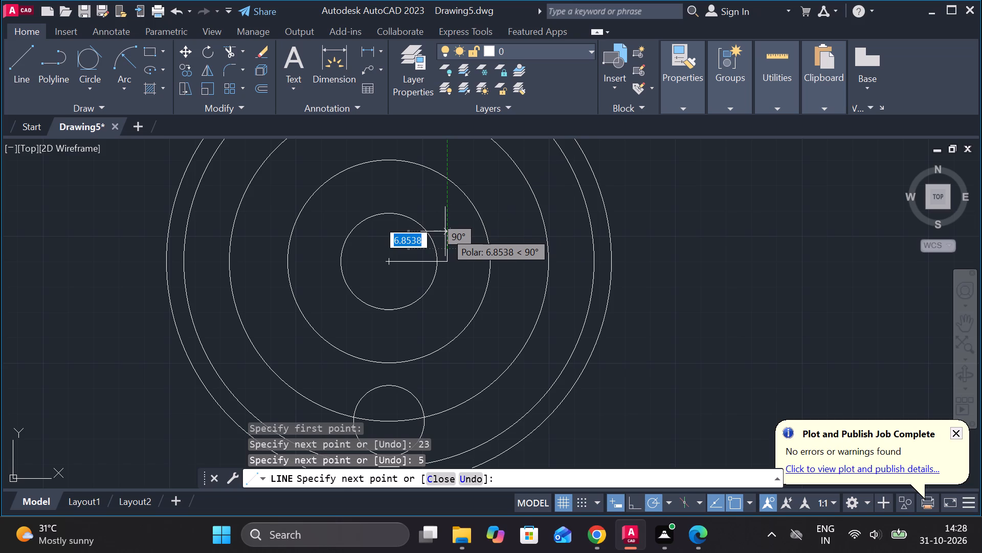
{"action": "scroll", "coordinate": [397, 245], "scroll_direction": "up", "scroll_amount": 2}
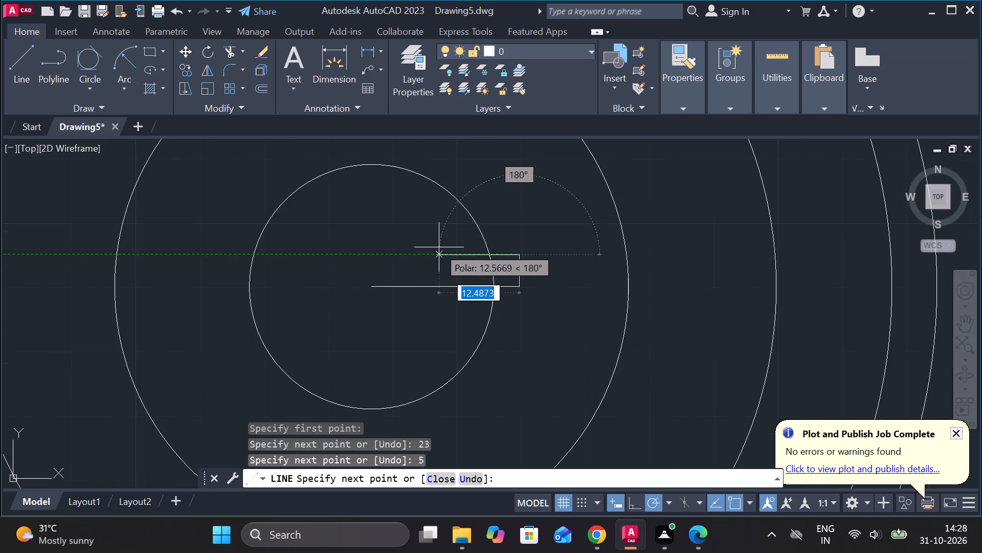
{"action": "left_click", "coordinate": [439, 247]}
{"action": "key", "text": "Escape"}
Draw the keyway's lower half from the right end of the 23 line: 5 downward, and back left into the 38 diameter circle.
{"action": "key", "text": "space"}
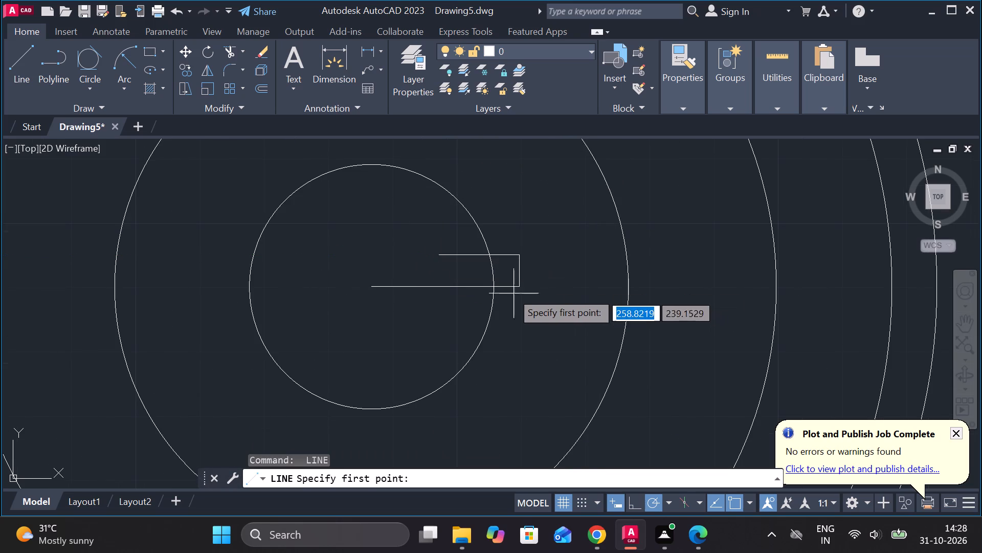
{"action": "left_click", "coordinate": [518, 285]}
{"action": "type", "text": "5"}
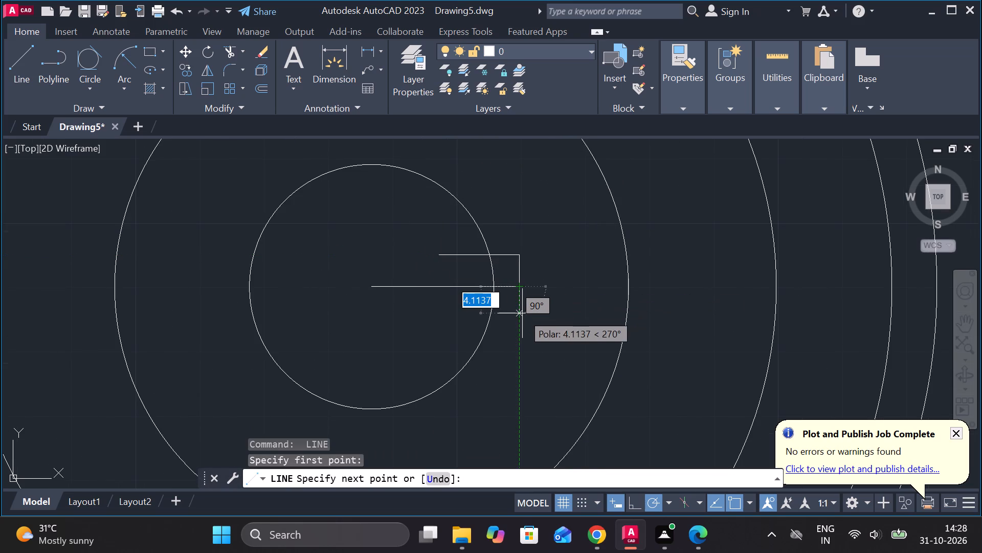
{"action": "key", "text": "space"}
{"action": "left_click", "coordinate": [468, 316]}
{"action": "key", "text": "Escape"}
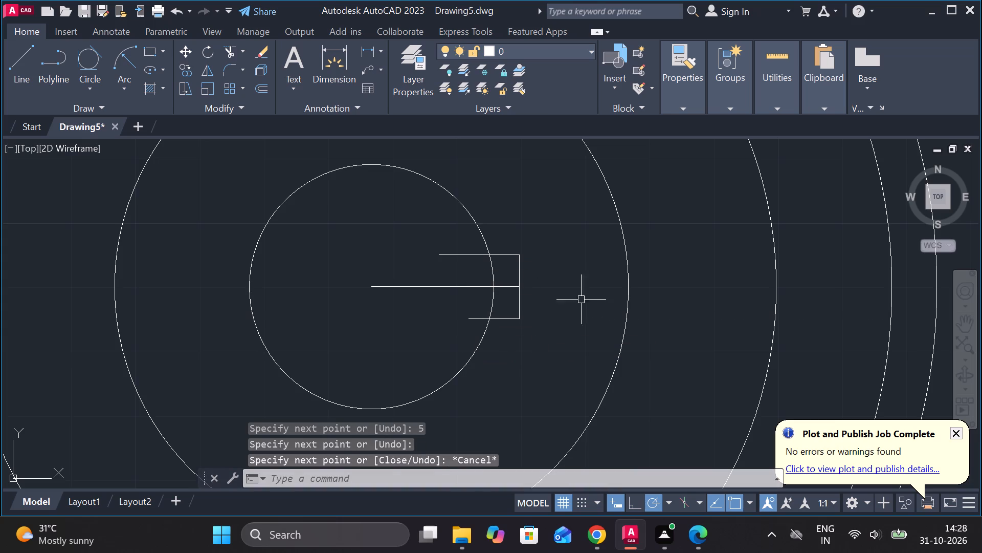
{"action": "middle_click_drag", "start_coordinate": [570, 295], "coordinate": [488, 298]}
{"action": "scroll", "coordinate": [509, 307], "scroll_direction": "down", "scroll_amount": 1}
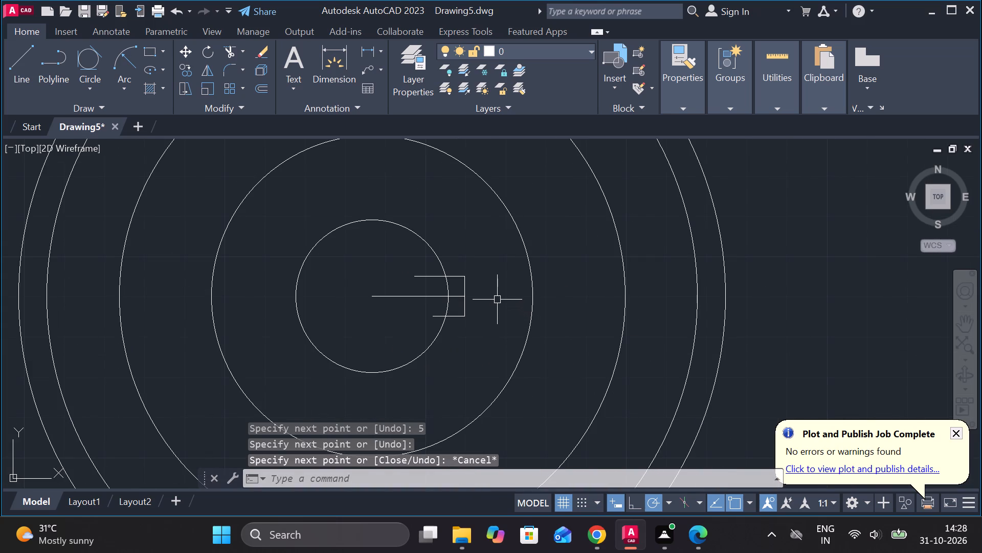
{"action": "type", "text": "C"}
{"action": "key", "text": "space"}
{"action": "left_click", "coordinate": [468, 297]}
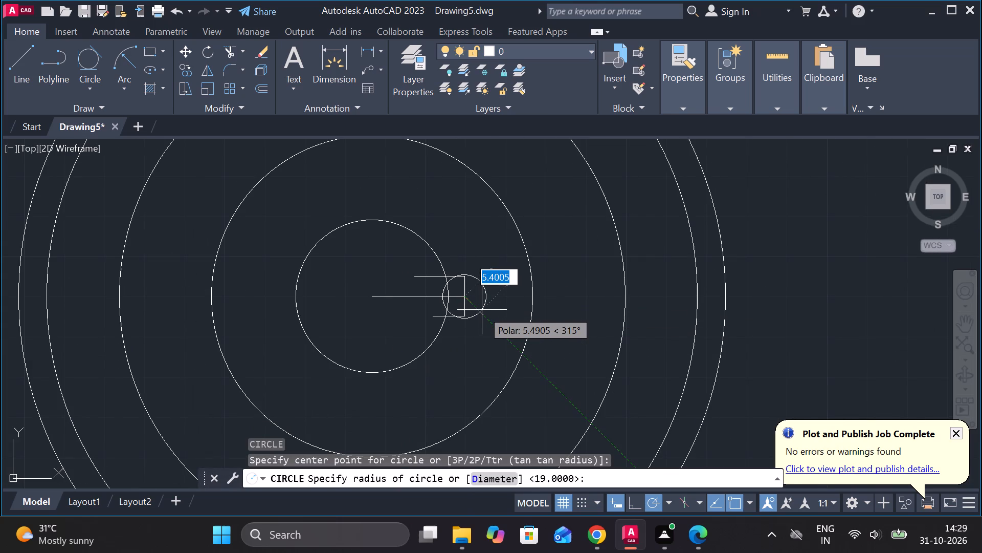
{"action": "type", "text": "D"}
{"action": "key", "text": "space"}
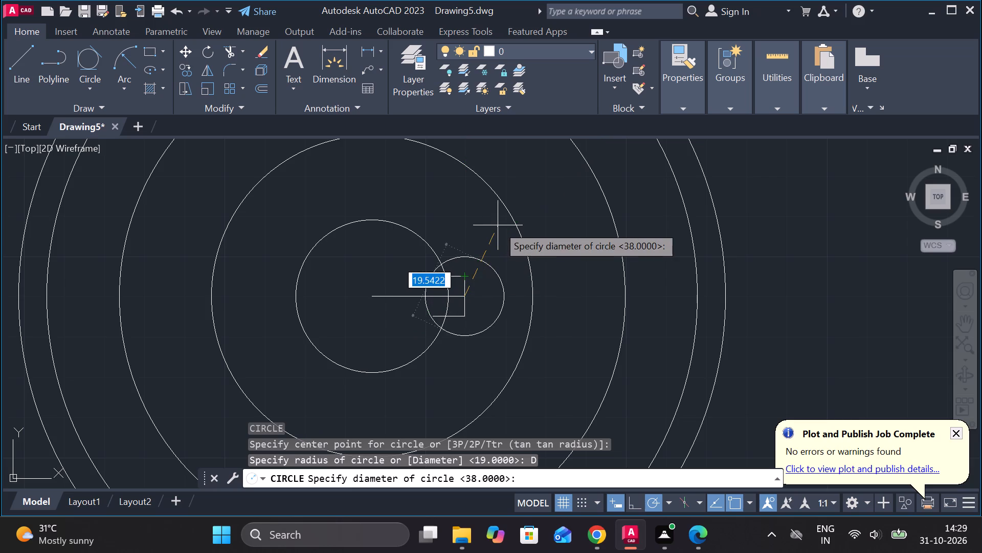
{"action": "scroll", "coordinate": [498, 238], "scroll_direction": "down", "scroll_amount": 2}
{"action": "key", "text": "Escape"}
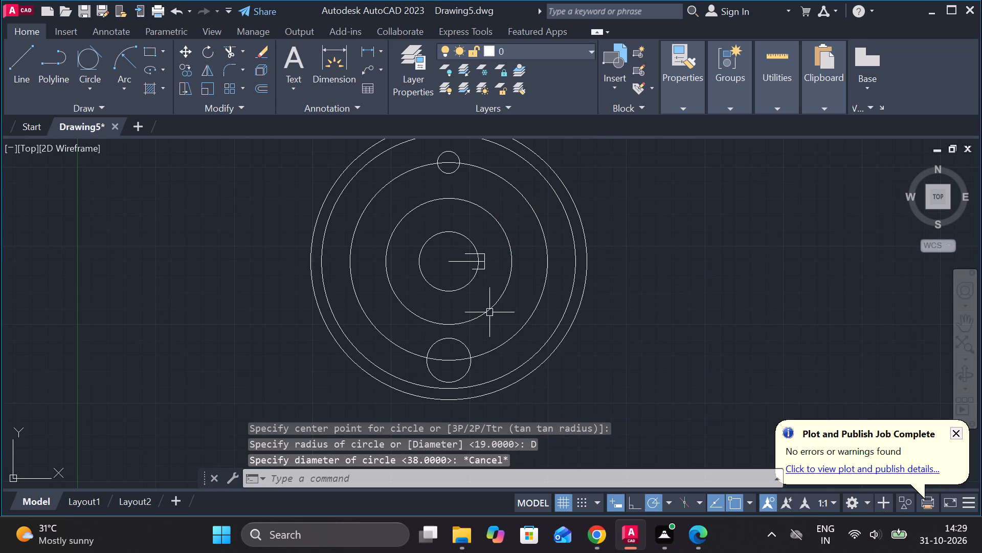
Replace the radius 14 circle at the bottom quadrant of the 126 diameter circle with a diameter 14 circle.
{"action": "left_click", "coordinate": [465, 350]}
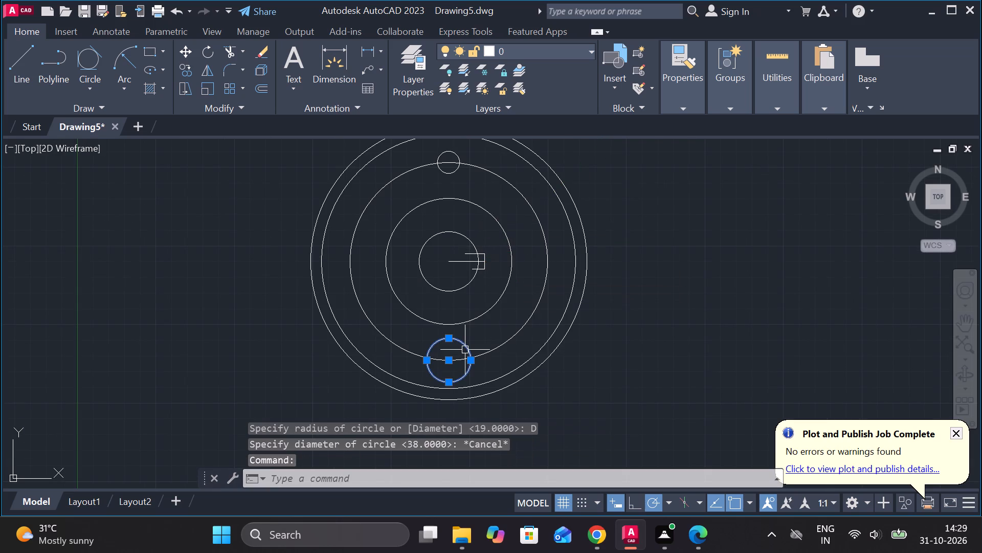
{"action": "type", "text": "E"}
{"action": "key", "text": "space"}
{"action": "type", "text": "C"}
{"action": "key", "text": "space"}
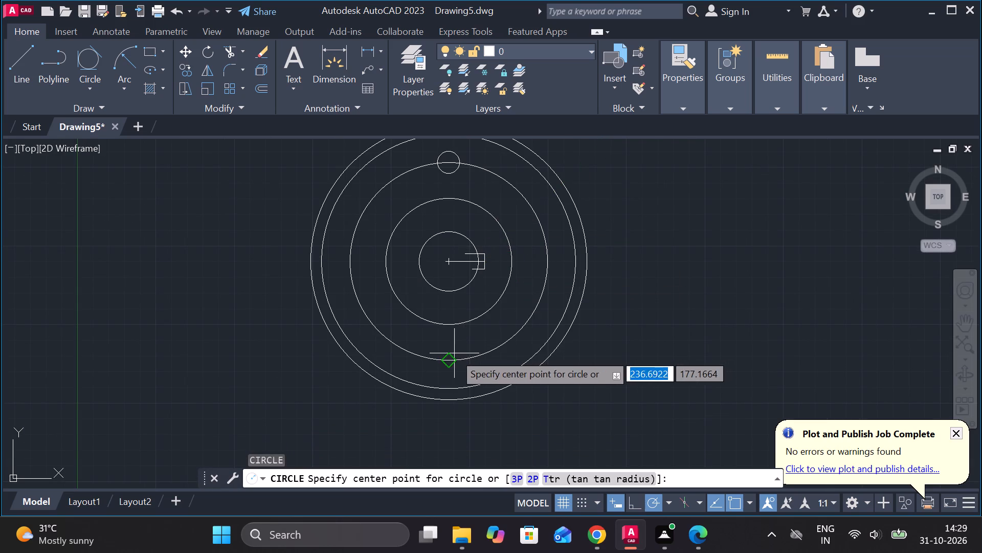
{"action": "left_click", "coordinate": [444, 358]}
{"action": "key", "text": "d"}
{"action": "key", "text": "space"}
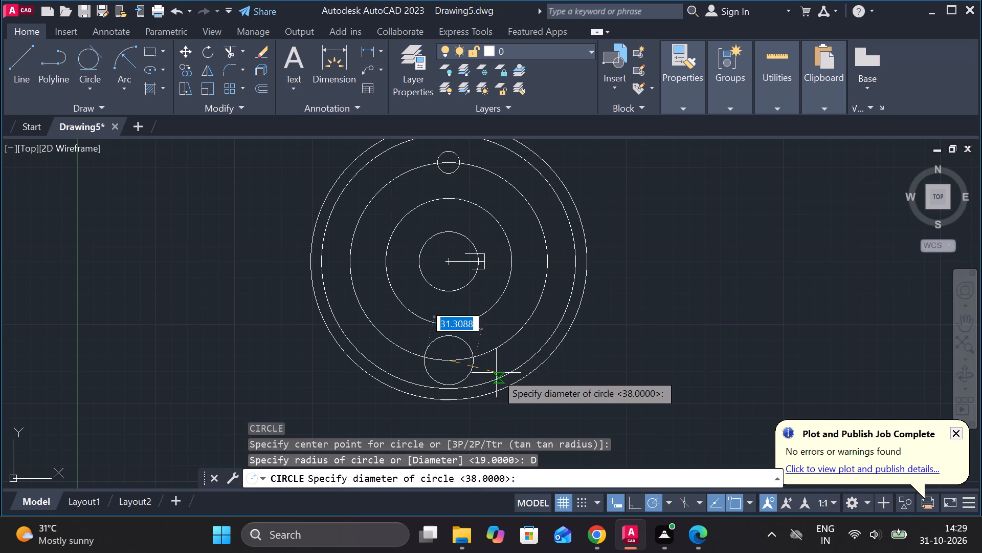
{"action": "type", "text": "14"}
{"action": "key", "text": "space"}
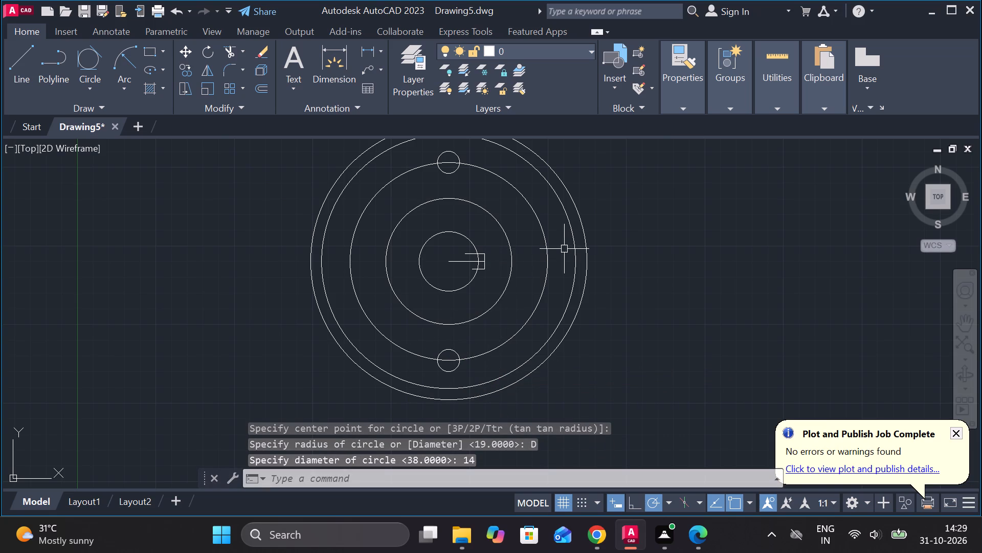
Draw a circle of diameter 14 centred on the right quadrant of the 126 diameter circle.
{"action": "scroll", "coordinate": [522, 232], "scroll_direction": "up", "scroll_amount": 1}
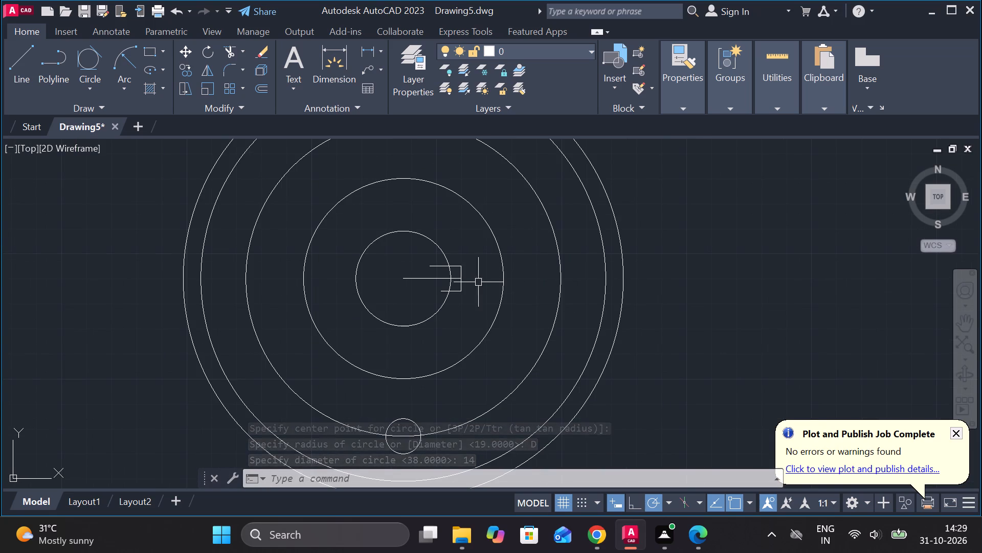
{"action": "scroll", "coordinate": [515, 285], "scroll_direction": "up", "scroll_amount": 1}
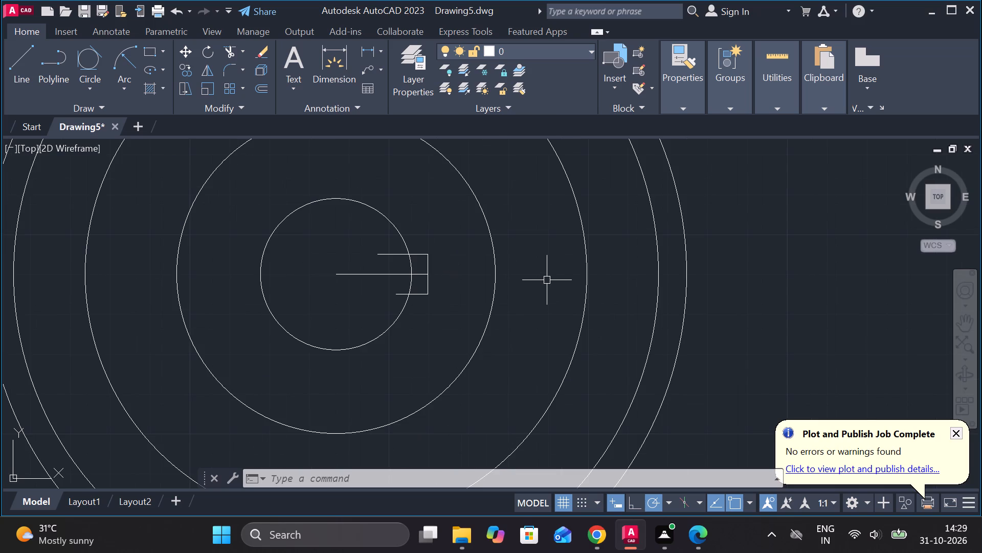
{"action": "type", "text": "C"}
{"action": "key", "text": "space"}
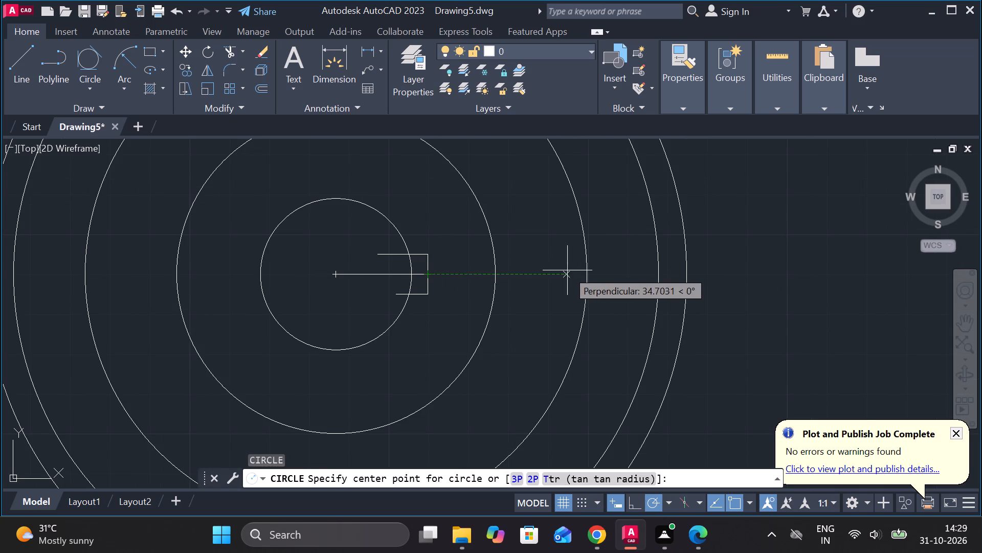
{"action": "left_click", "coordinate": [585, 269]}
{"action": "type", "text": "D"}
{"action": "key", "text": "space"}
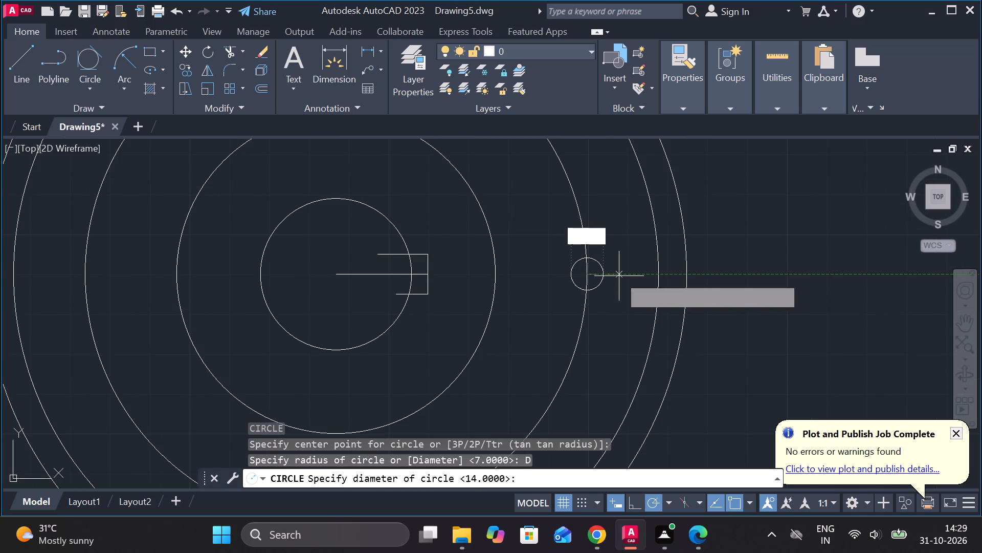
{"action": "type", "text": "14"}
{"action": "key", "text": "space"}
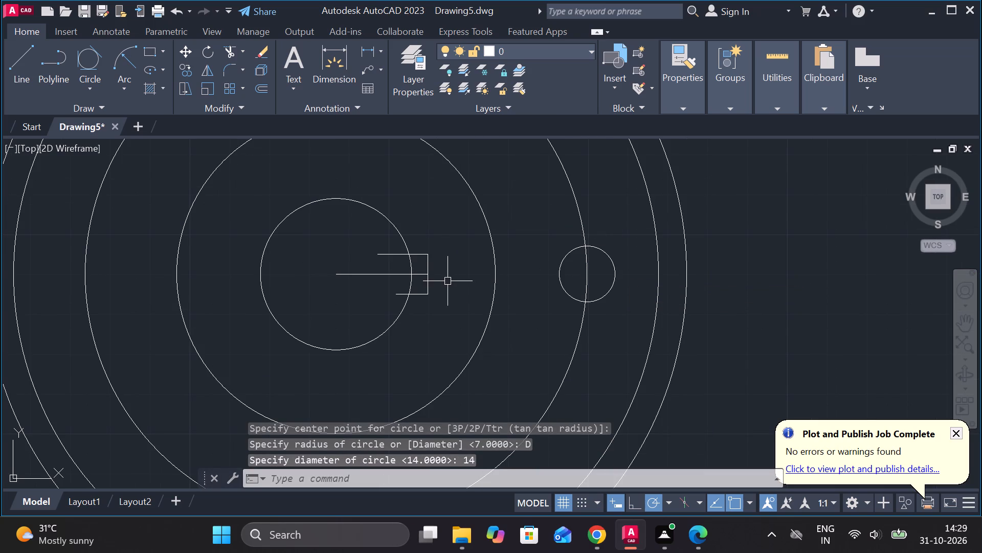
Trim the keyway lines inside the 38 diameter bore, the bore arc across the keyway opening, and the horizontal centre line.
{"action": "type", "text": "TR"}
{"action": "key", "text": "space"}
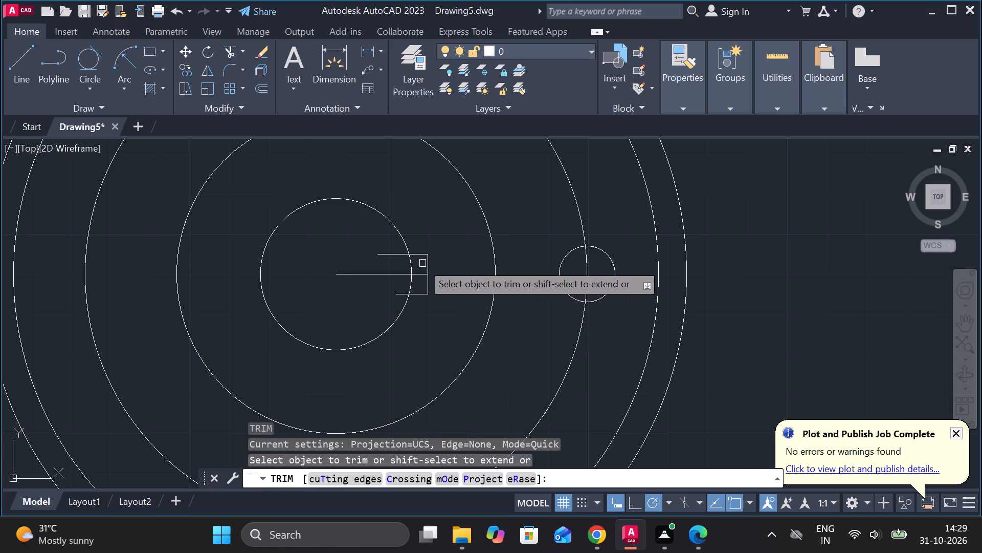
{"action": "left_click", "coordinate": [400, 259]}
{"action": "left_click", "coordinate": [394, 252]}
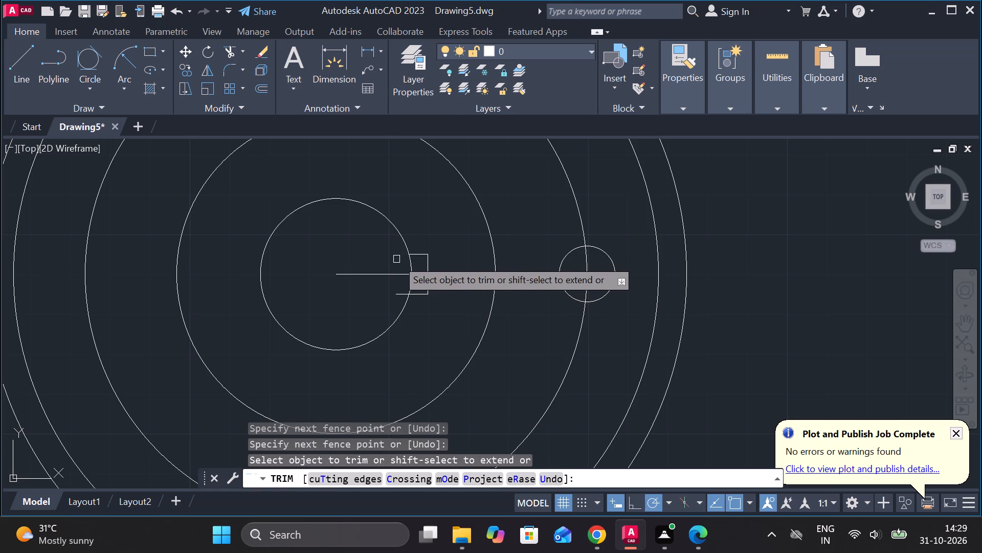
{"action": "left_click", "coordinate": [409, 264]}
{"action": "left_click", "coordinate": [411, 284]}
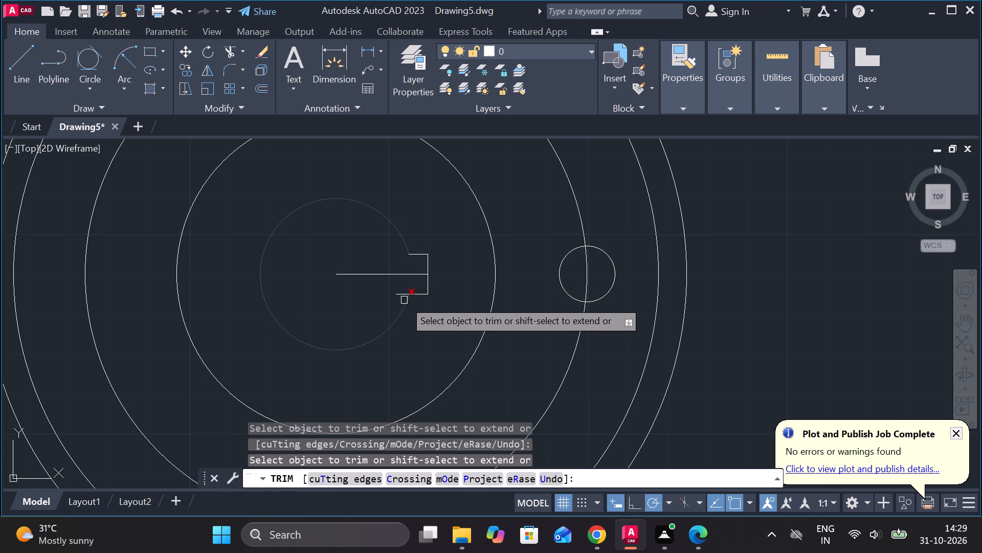
{"action": "left_click", "coordinate": [399, 297]}
{"action": "left_click", "coordinate": [368, 275]}
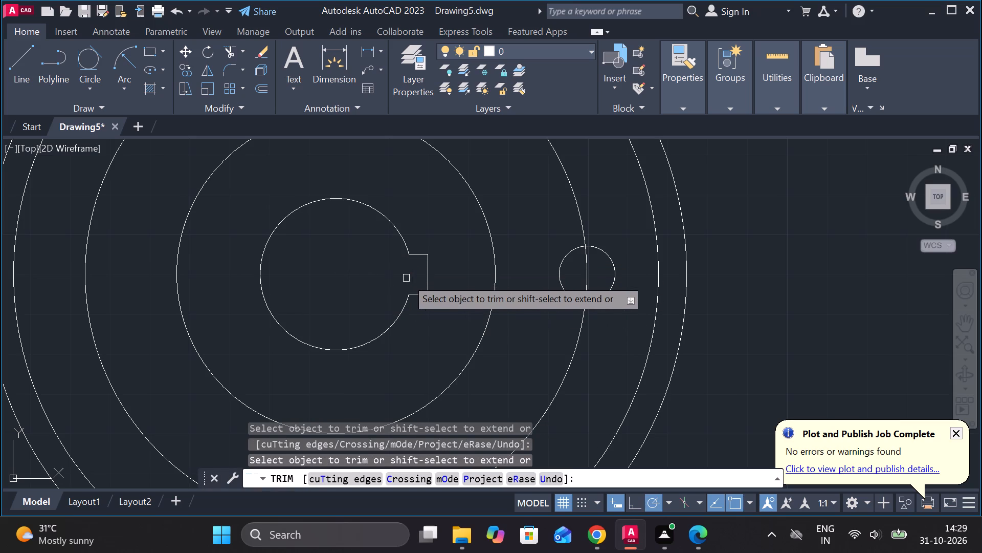
{"action": "scroll", "coordinate": [408, 278], "scroll_direction": "down", "scroll_amount": 3}
{"action": "middle_click_drag", "start_coordinate": [569, 297], "coordinate": [616, 295]}
{"action": "key", "text": "Escape"}
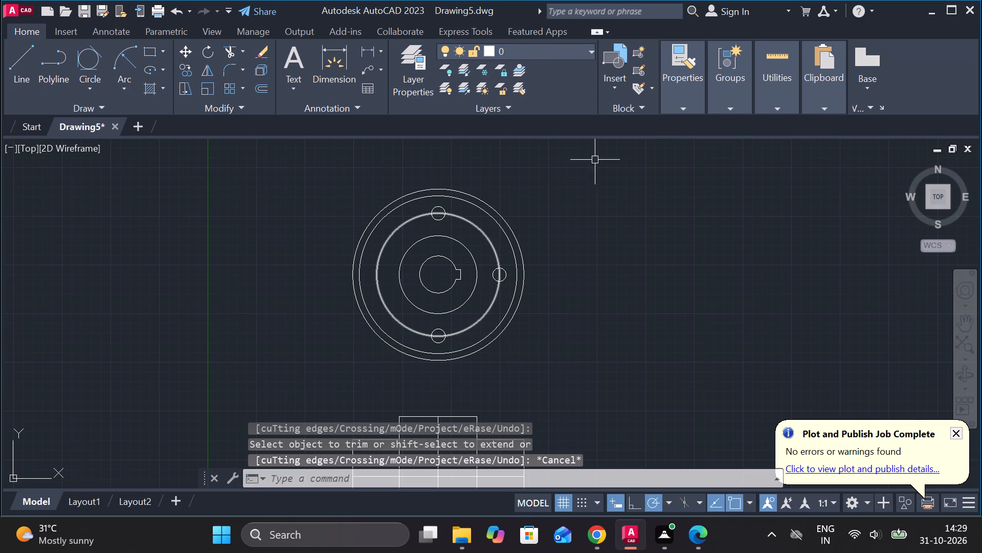
Load the CENTER and DASHED linetypes from acadiso.lin into the drawing.
{"action": "left_click", "coordinate": [679, 108]}
{"action": "left_click", "coordinate": [754, 156]}
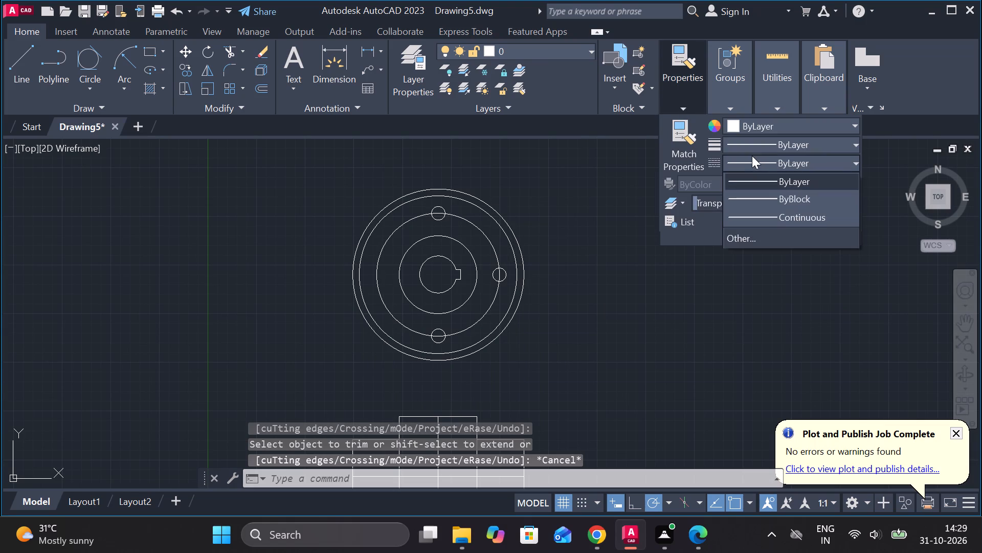
{"action": "left_click", "coordinate": [744, 232]}
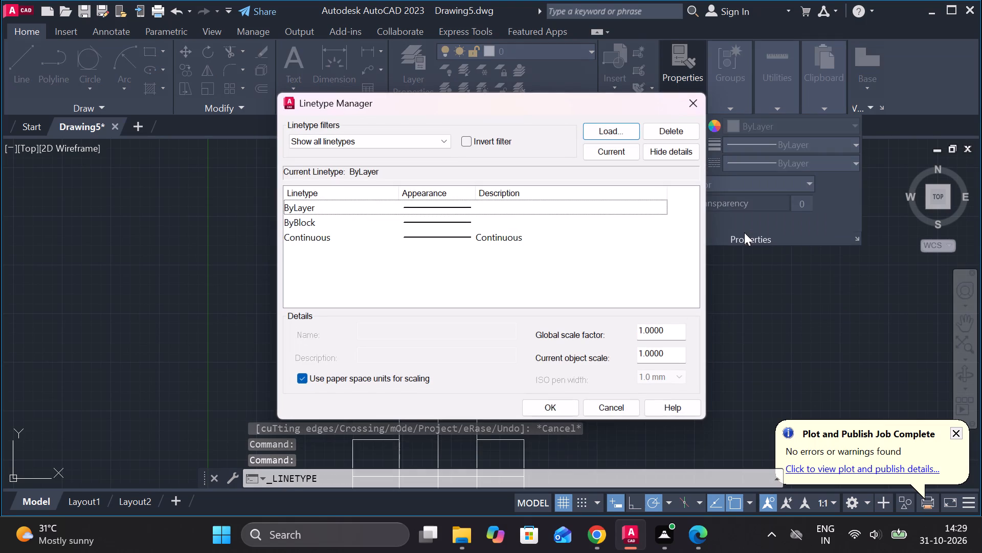
{"action": "left_click", "coordinate": [619, 130]}
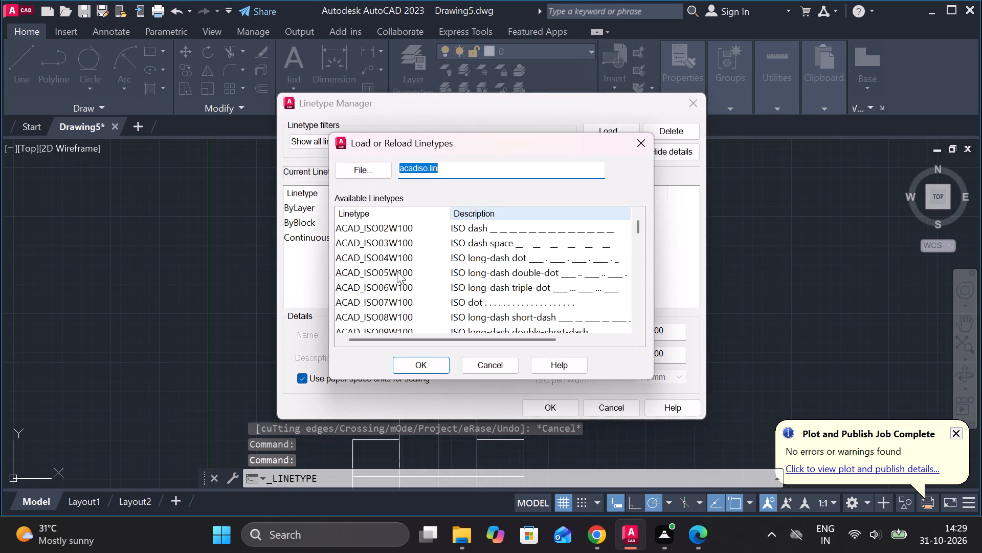
{"action": "scroll", "coordinate": [397, 269], "scroll_direction": "down", "scroll_amount": 3}
{"action": "scroll", "coordinate": [361, 310], "scroll_direction": "down", "scroll_amount": 2}
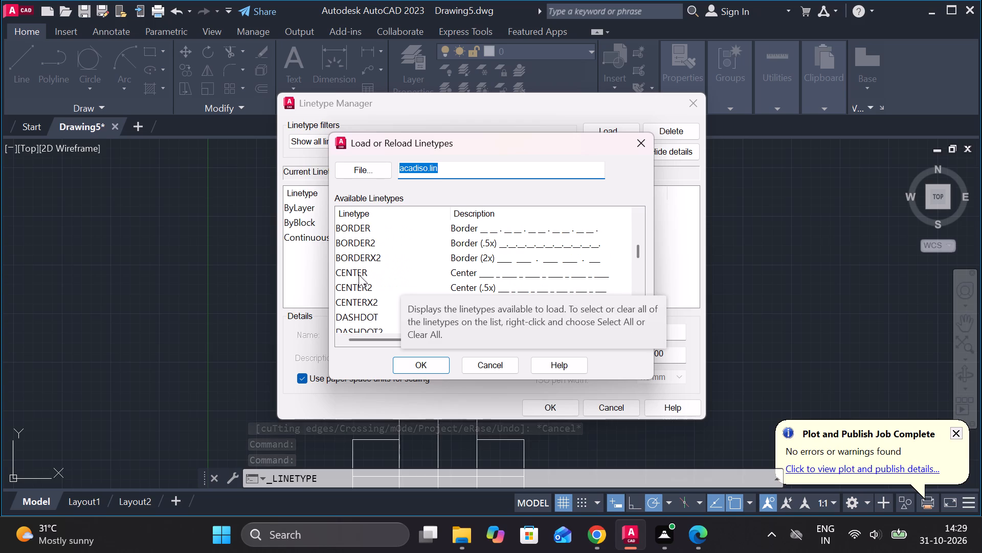
{"action": "left_click", "coordinate": [357, 272]}
{"action": "left_click", "coordinate": [416, 358]}
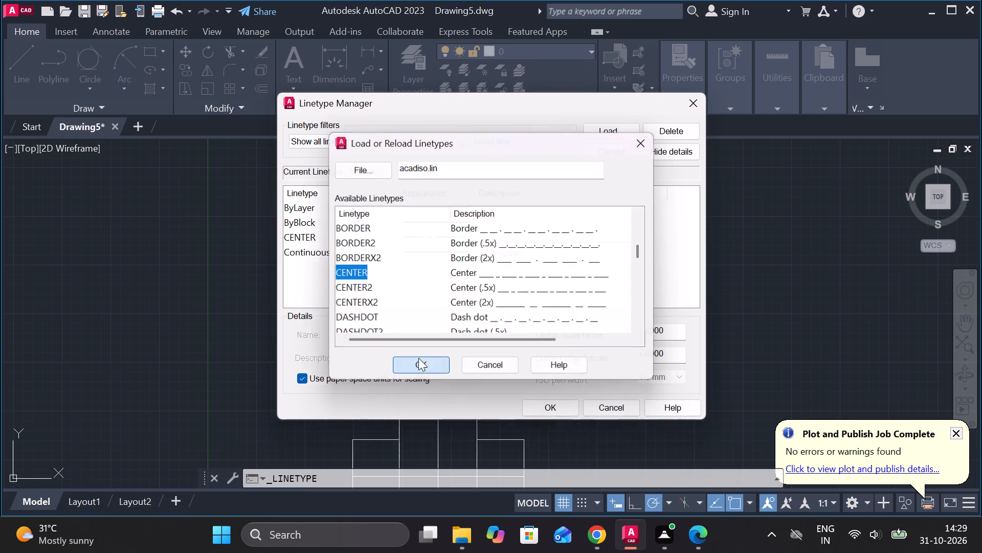
{"action": "left_click", "coordinate": [621, 129]}
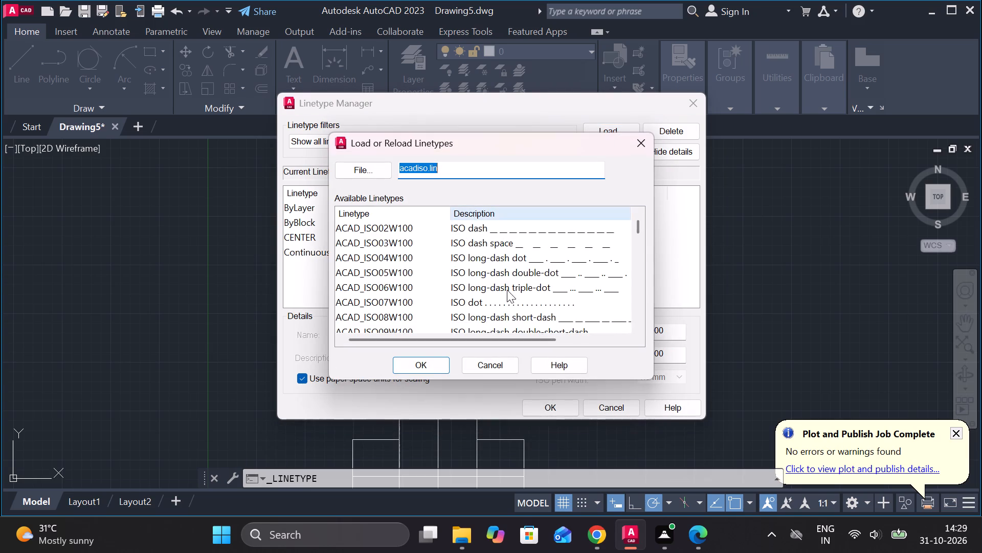
{"action": "scroll", "coordinate": [443, 292], "scroll_direction": "down", "scroll_amount": 6}
{"action": "left_click", "coordinate": [355, 315]}
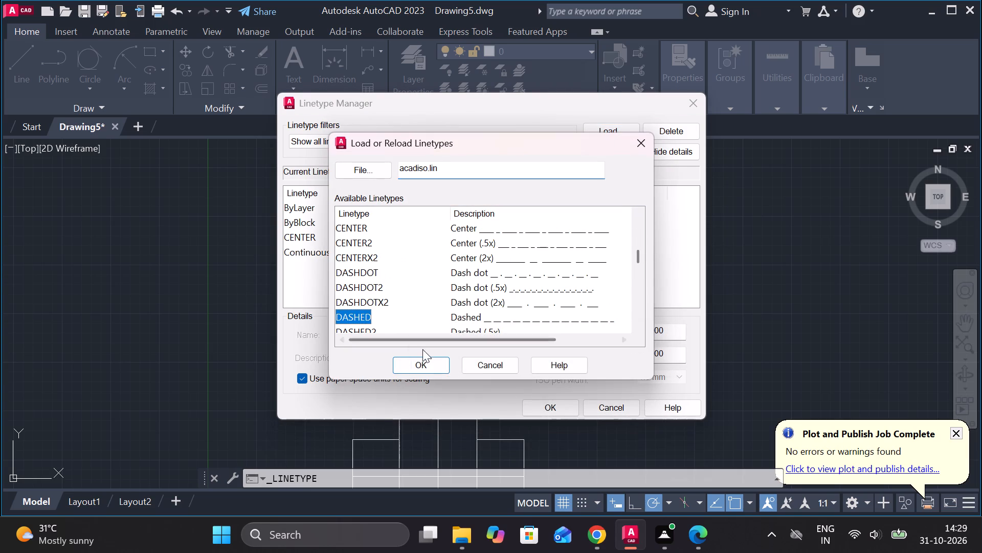
{"action": "left_click", "coordinate": [427, 371]}
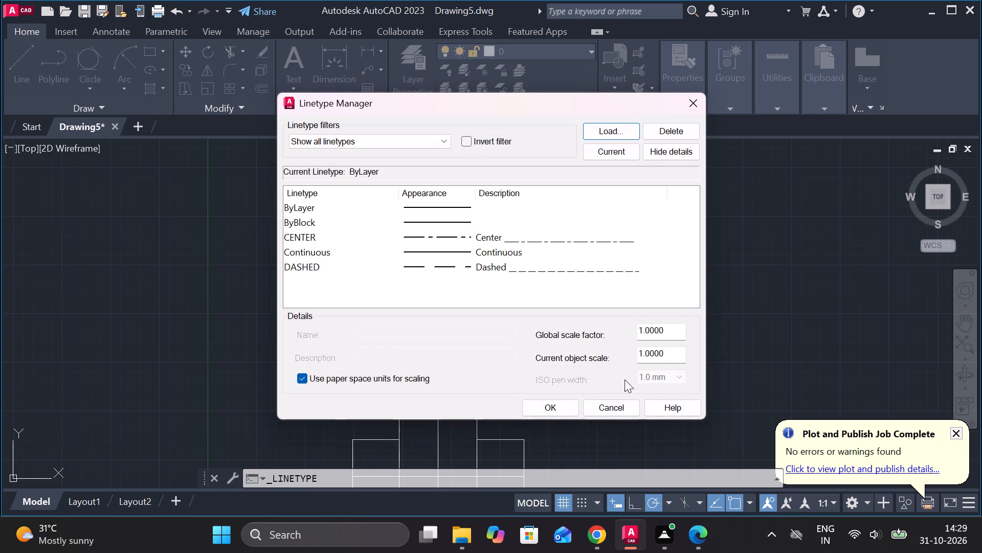
Set both the linetypes' global scale factor and the current object scale to .5.
{"action": "left_click_drag", "start_coordinate": [672, 331], "coordinate": [616, 341]}
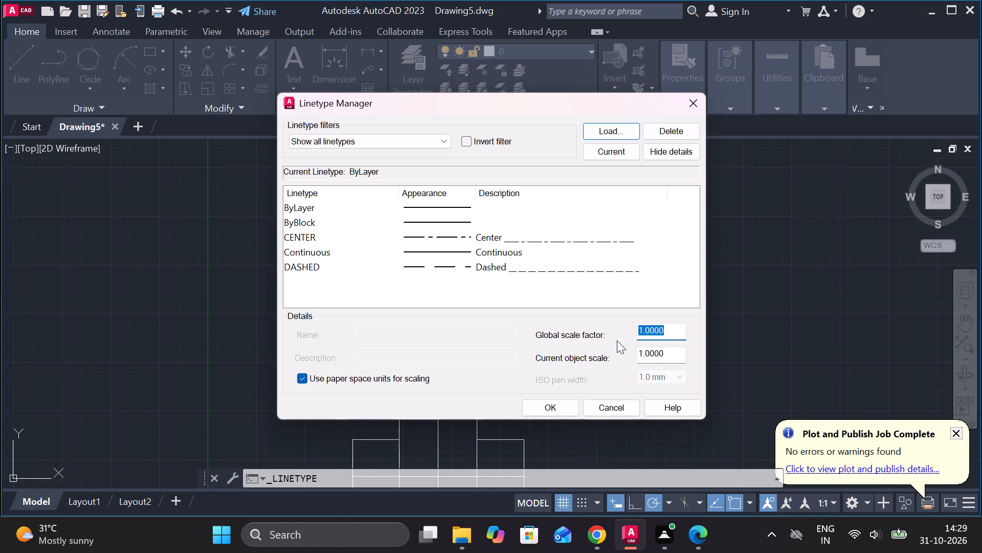
{"action": "key", "text": "period"}
{"action": "key", "text": "5"}
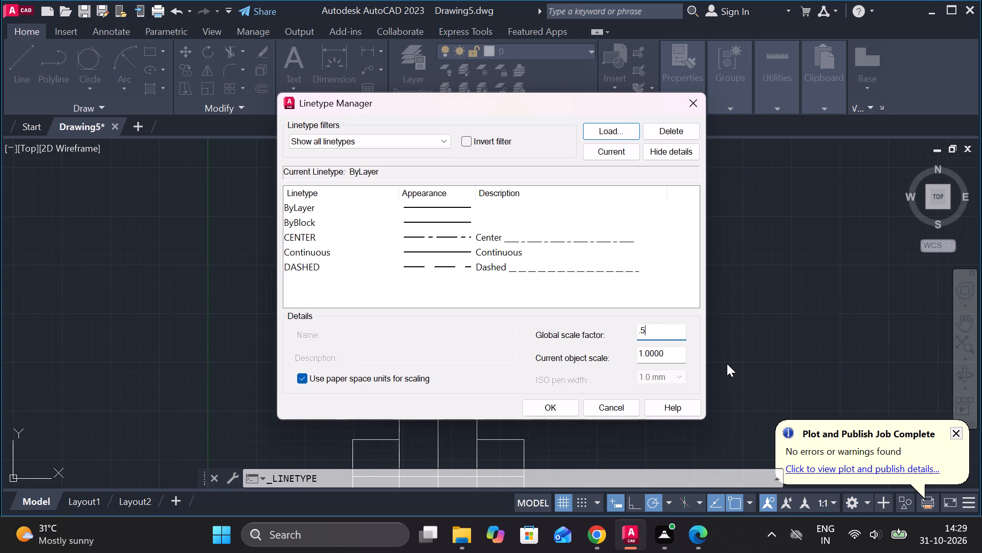
{"action": "left_click_drag", "start_coordinate": [672, 352], "coordinate": [598, 351]}
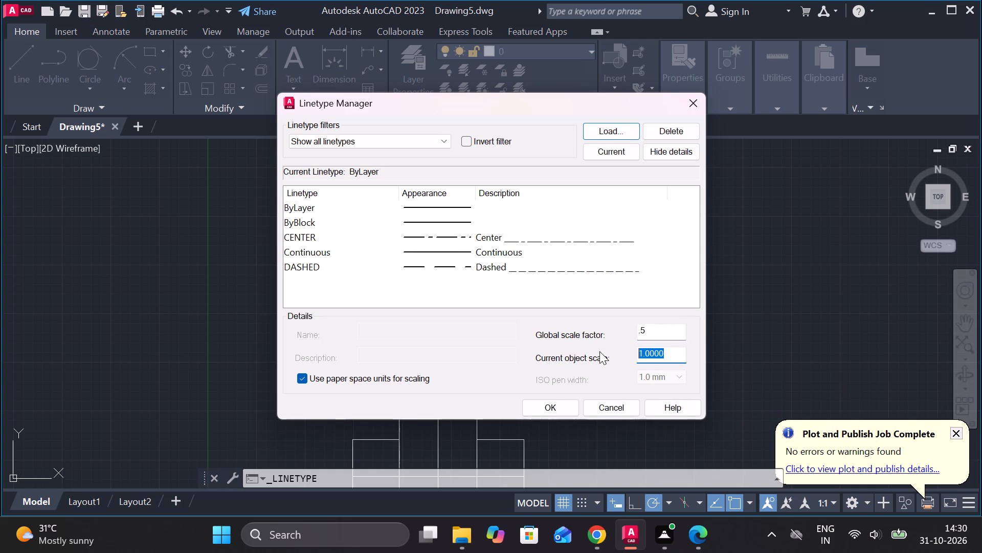
{"action": "type", "text": ".5"}
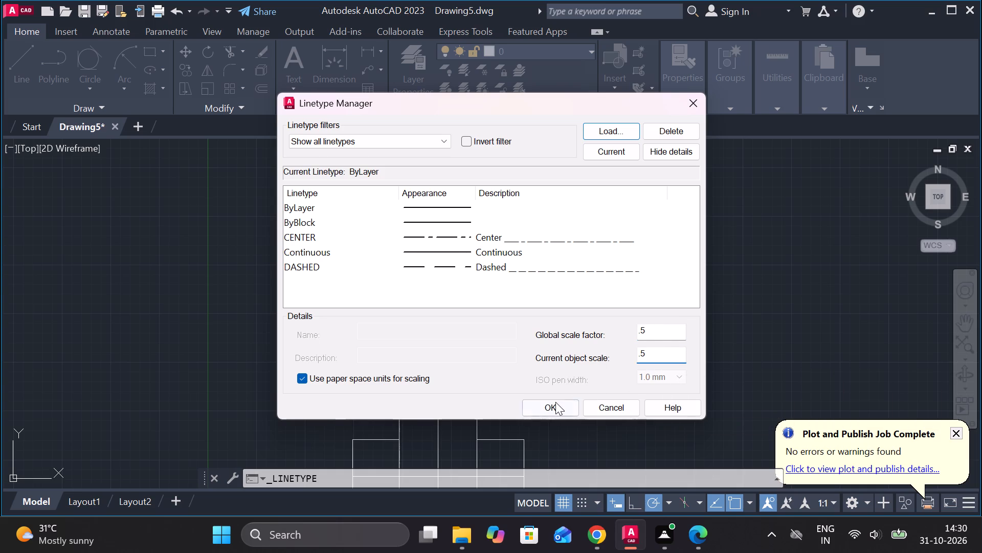
{"action": "left_click", "coordinate": [555, 402]}
Change the linetype of the 126 diameter circle through the hole centres to DASHED.
{"action": "left_click", "coordinate": [480, 230]}
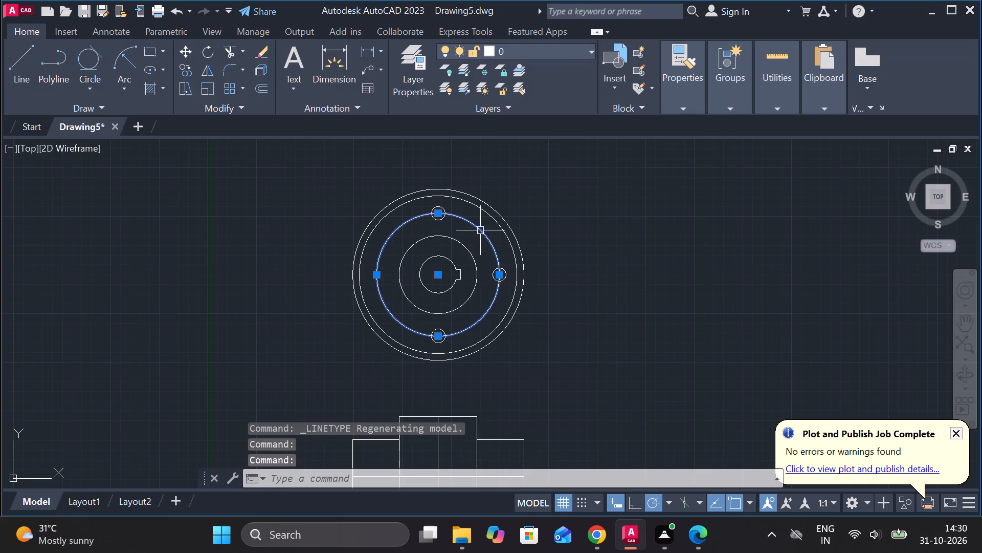
{"action": "left_click", "coordinate": [678, 112]}
{"action": "left_click", "coordinate": [751, 166]}
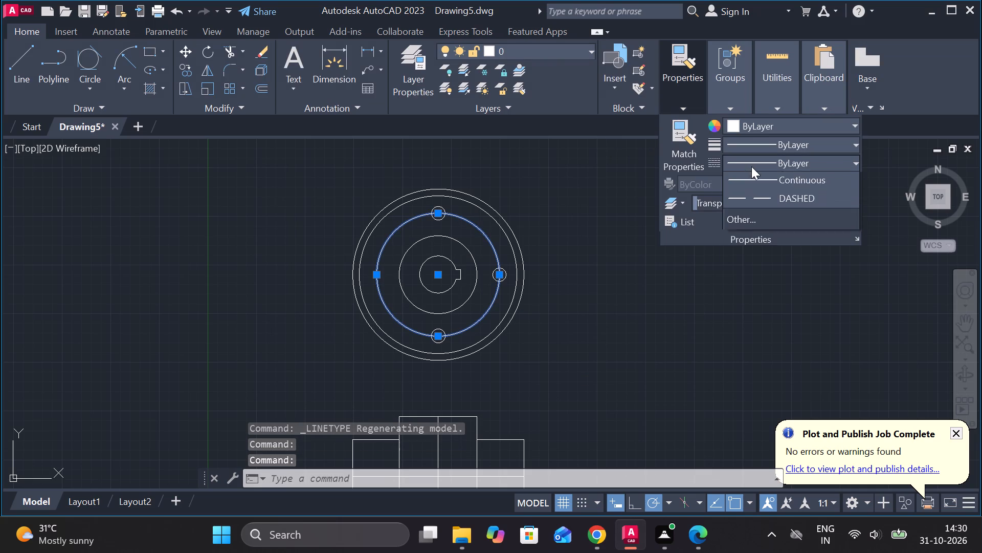
{"action": "left_click", "coordinate": [770, 253]}
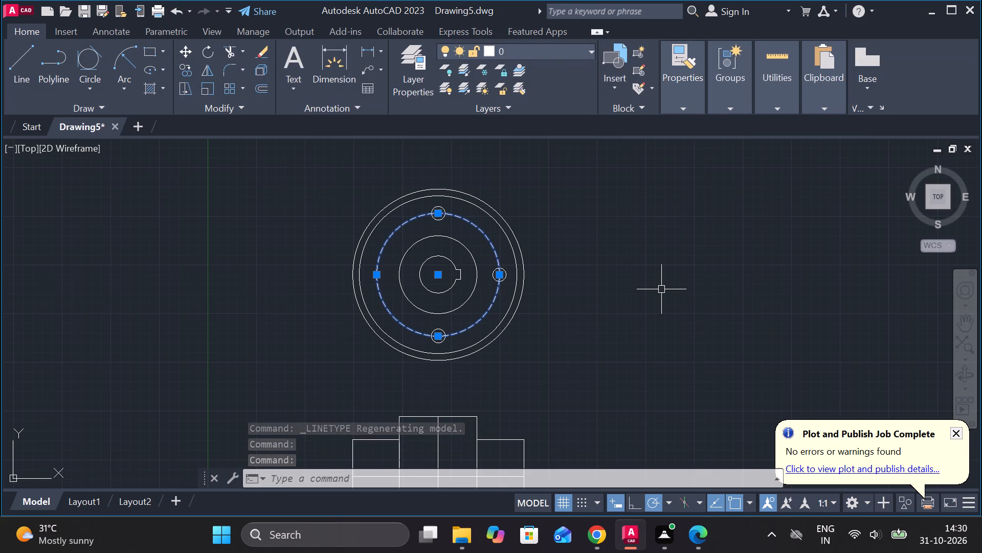
{"action": "key", "text": "Escape"}
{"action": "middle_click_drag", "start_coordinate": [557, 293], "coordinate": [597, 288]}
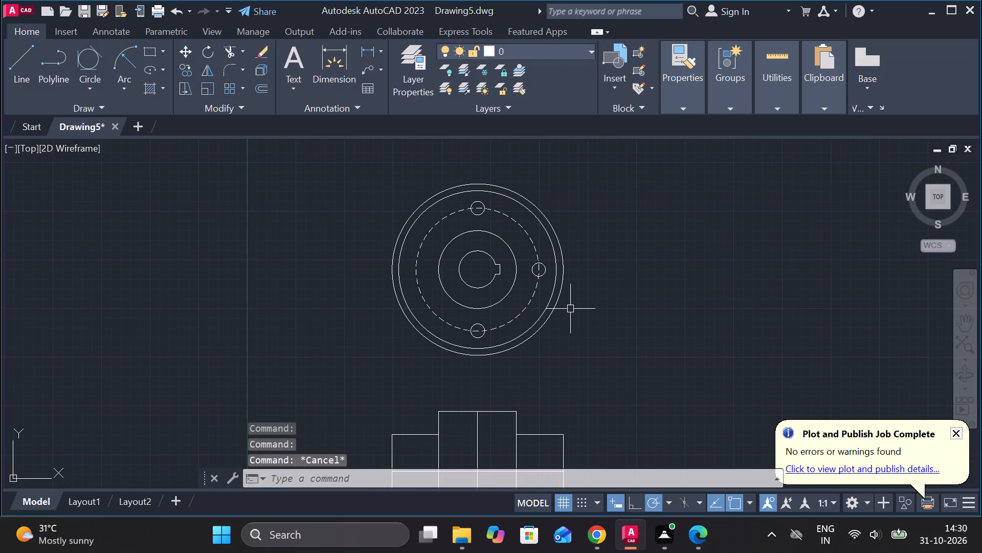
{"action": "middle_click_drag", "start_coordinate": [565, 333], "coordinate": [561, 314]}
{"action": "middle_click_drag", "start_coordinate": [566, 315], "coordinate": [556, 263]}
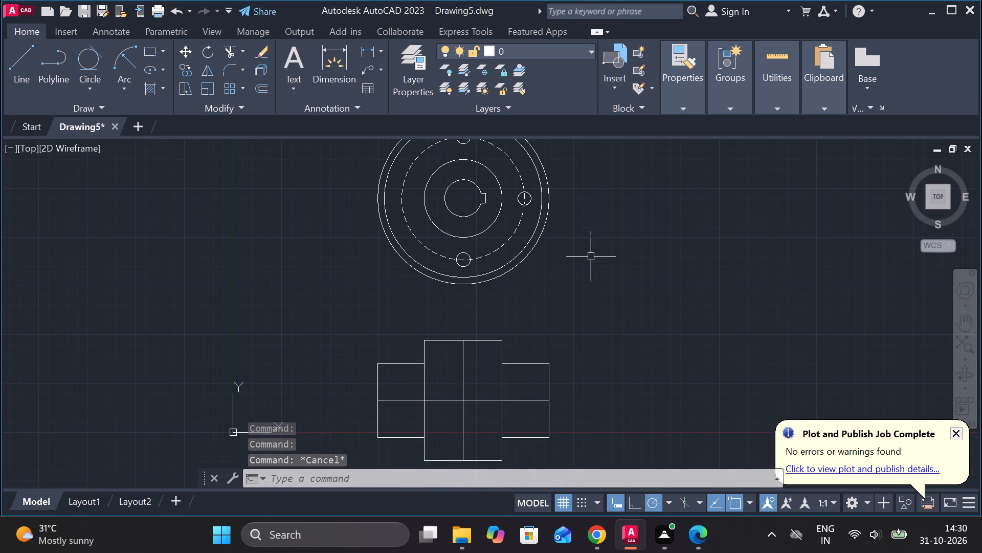
Draw a 14 diameter hole circle centred on the west quadrant of the dashed 126 diameter circle.
{"action": "scroll", "coordinate": [485, 194], "scroll_direction": "up", "scroll_amount": 1}
{"action": "middle_click_drag", "start_coordinate": [504, 226], "coordinate": [542, 266]}
{"action": "key", "text": "c"}
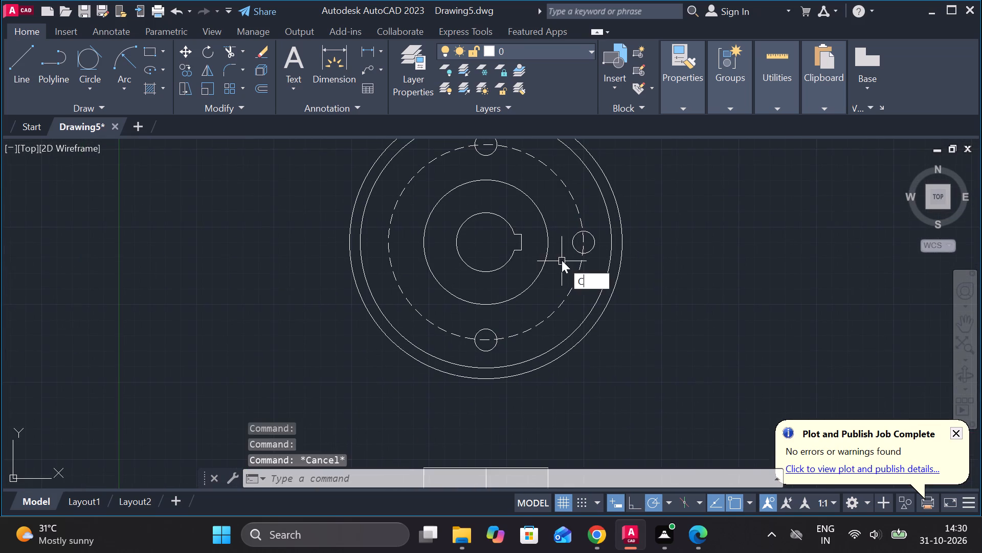
{"action": "key", "text": "space"}
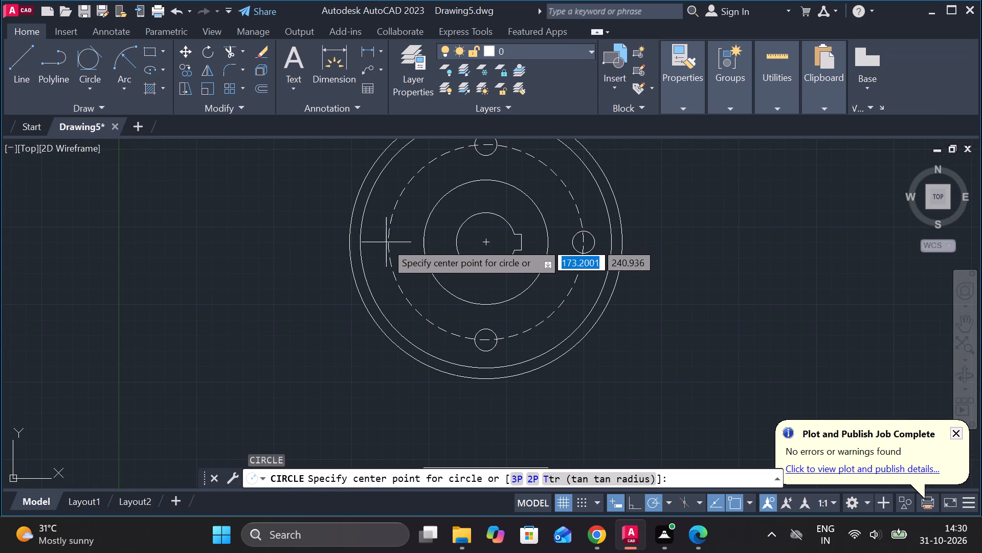
{"action": "left_click", "coordinate": [385, 243]}
{"action": "type", "text": "D 14"}
{"action": "key", "text": "space"}
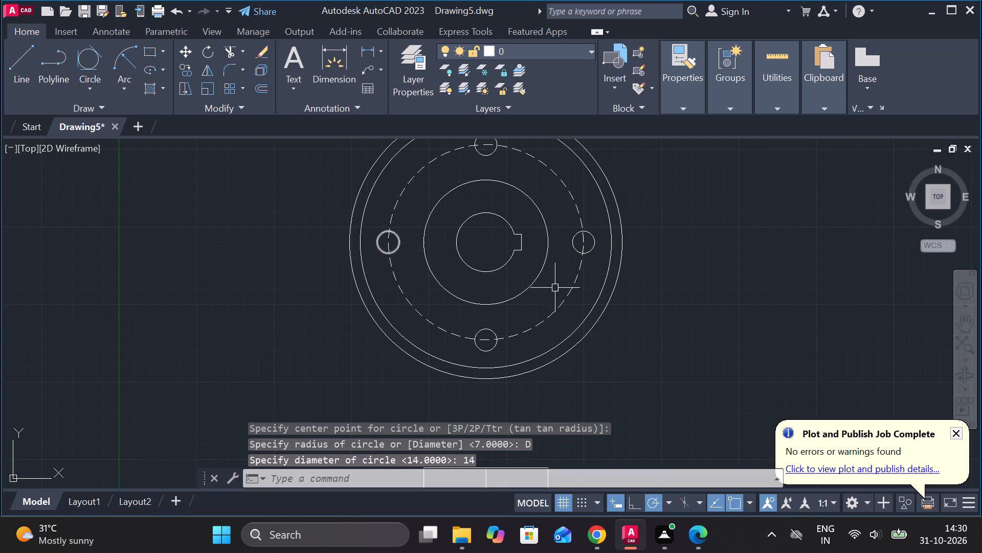
{"action": "middle_click_drag", "start_coordinate": [599, 275], "coordinate": [580, 242]}
{"action": "key", "text": "Escape"}
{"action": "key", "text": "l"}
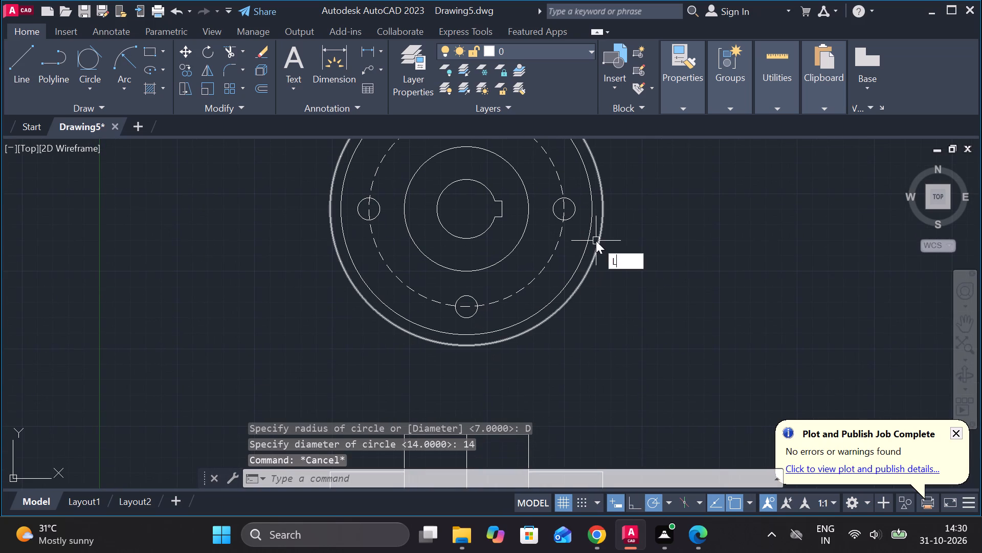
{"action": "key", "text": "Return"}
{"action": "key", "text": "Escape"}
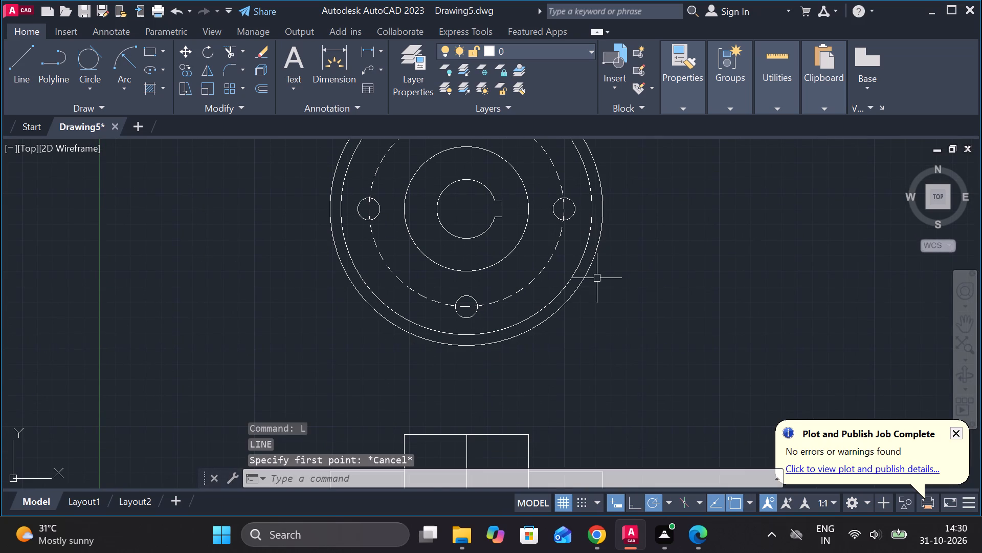
Draw a vertical line about 47 long downward, starting 63 to the right of the stepped profile's top centre point.
{"action": "scroll", "coordinate": [550, 284], "scroll_direction": "down", "scroll_amount": 1}
{"action": "middle_click_drag", "start_coordinate": [560, 346], "coordinate": [549, 231]}
{"action": "scroll", "coordinate": [523, 257], "scroll_direction": "up", "scroll_amount": 2}
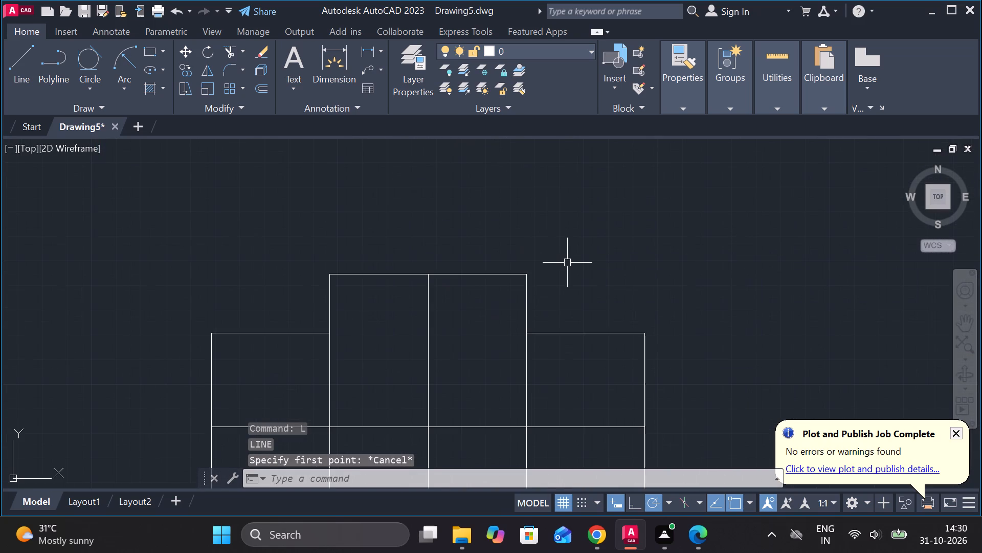
{"action": "key", "text": "l"}
{"action": "key", "text": "Return"}
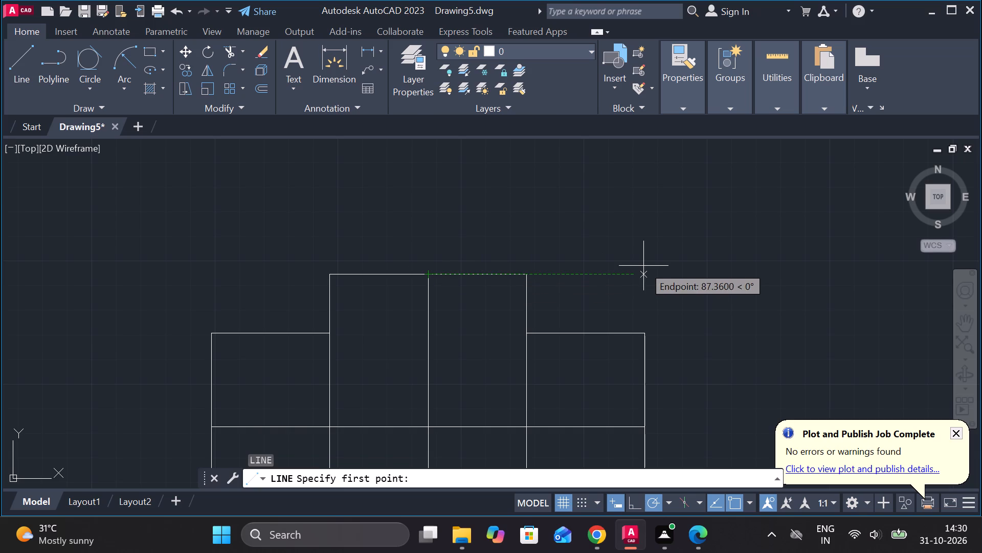
{"action": "key", "text": "6"}
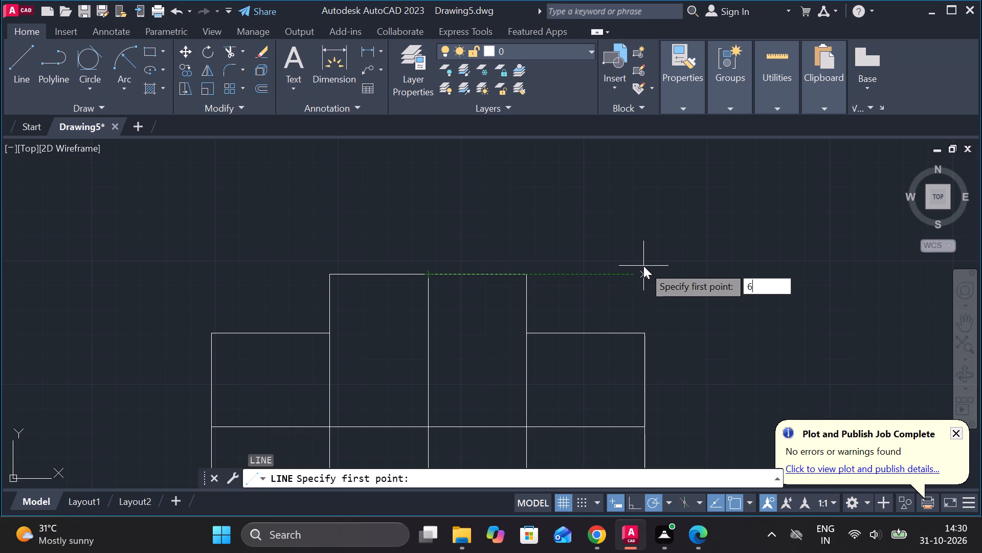
{"action": "type", "text": "3"}
{"action": "key", "text": "space"}
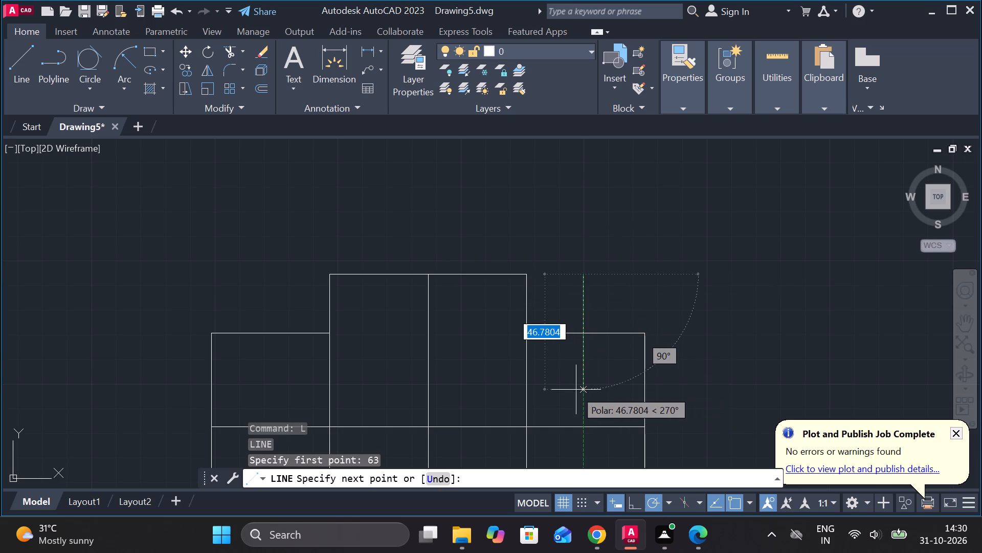
{"action": "left_click", "coordinate": [574, 389]}
{"action": "key", "text": "Escape"}
Offset the new vertical line 126 to the left, into the profile's left wing.
{"action": "left_click", "coordinate": [585, 323]}
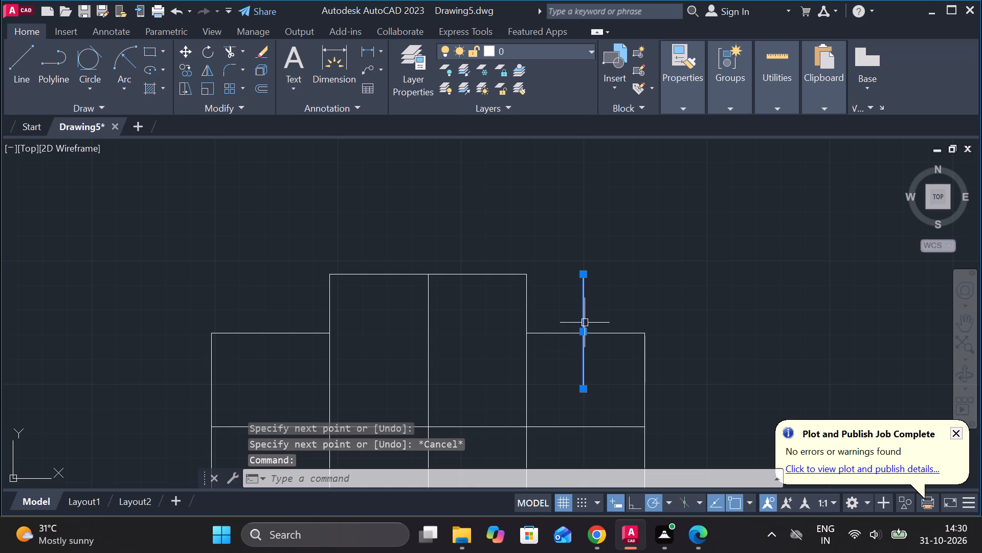
{"action": "key", "text": "o"}
{"action": "key", "text": "Return"}
{"action": "key", "text": "Return"}
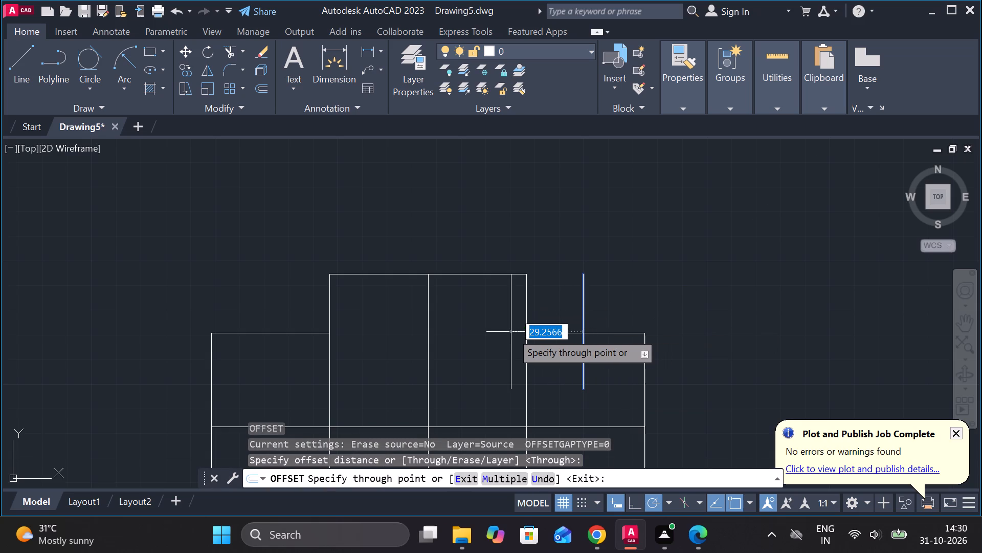
{"action": "type", "text": "126"}
{"action": "key", "text": "Return"}
{"action": "scroll", "coordinate": [511, 332], "scroll_direction": "down", "scroll_amount": 1}
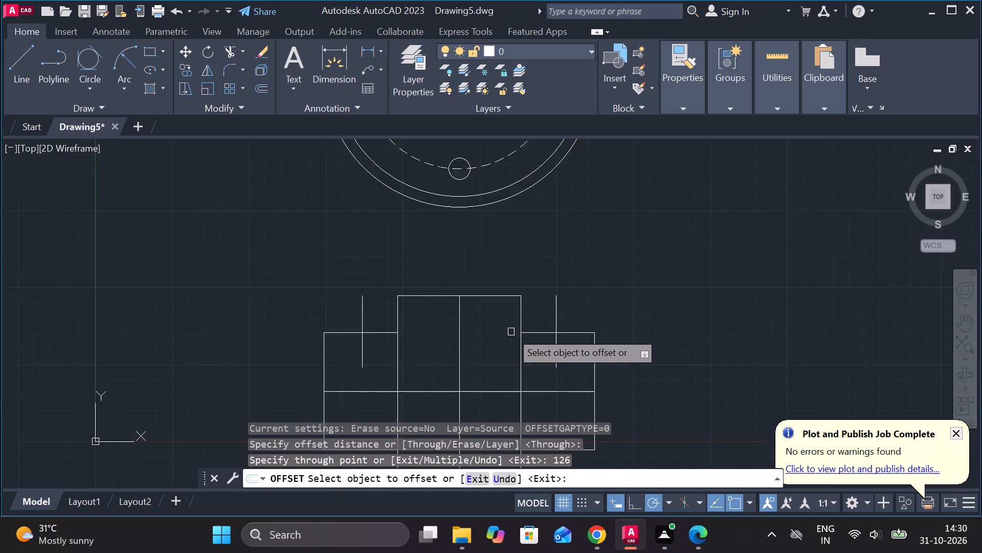
{"action": "scroll", "coordinate": [511, 332], "scroll_direction": "down", "scroll_amount": 1}
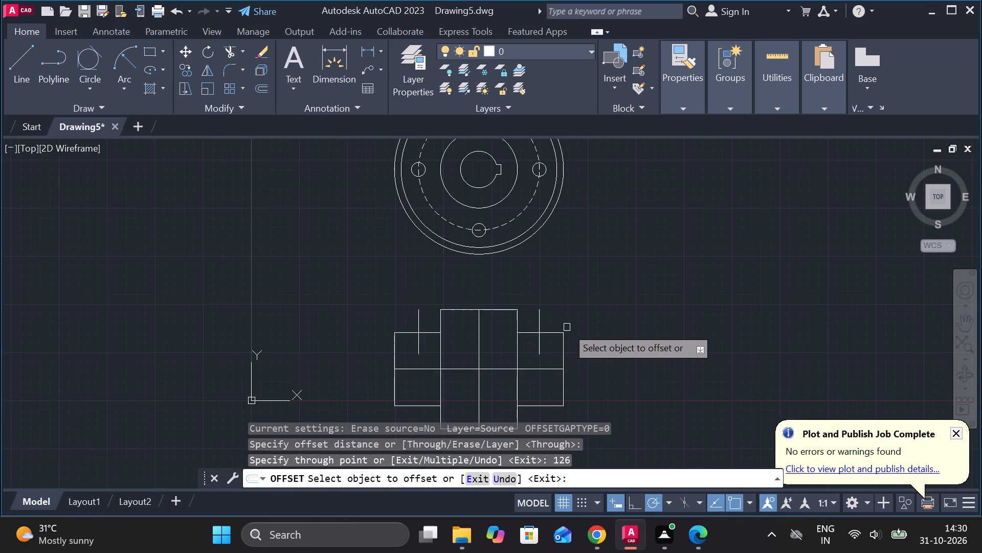
{"action": "middle_click_drag", "start_coordinate": [562, 344], "coordinate": [603, 255]}
{"action": "key", "text": "Escape"}
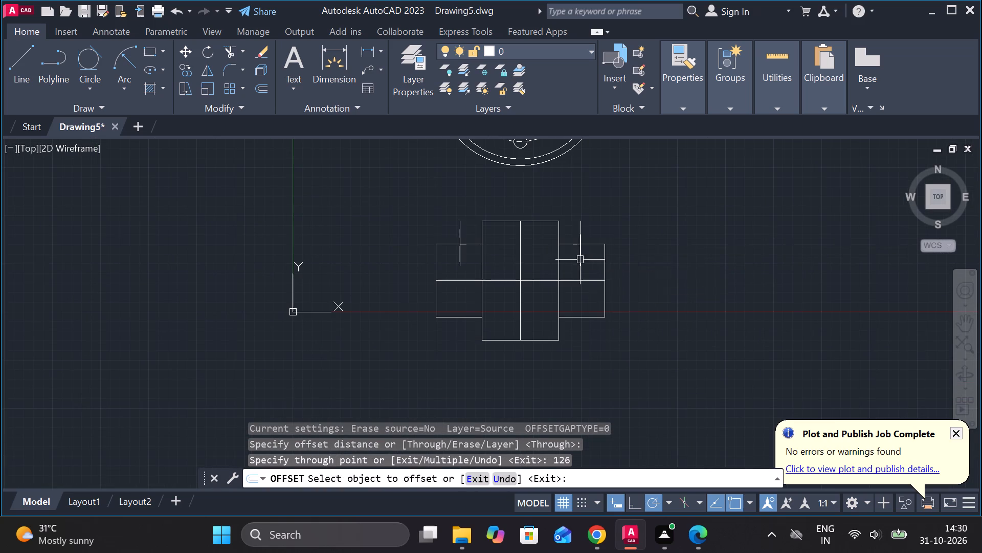
Stretch the lower ends of both vertical hole-position lines down past the profile's horizontal centre line.
{"action": "left_click", "coordinate": [580, 257]}
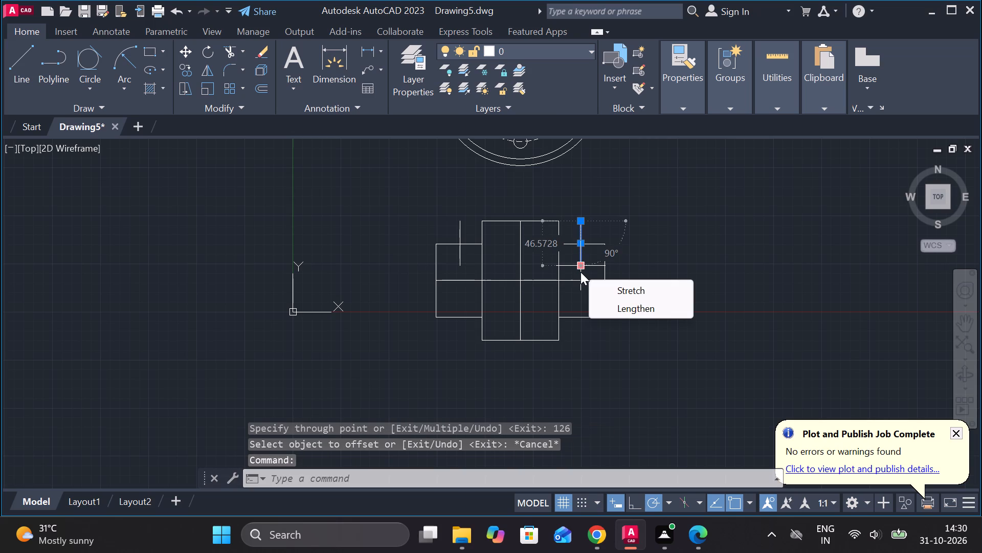
{"action": "key", "text": "Escape"}
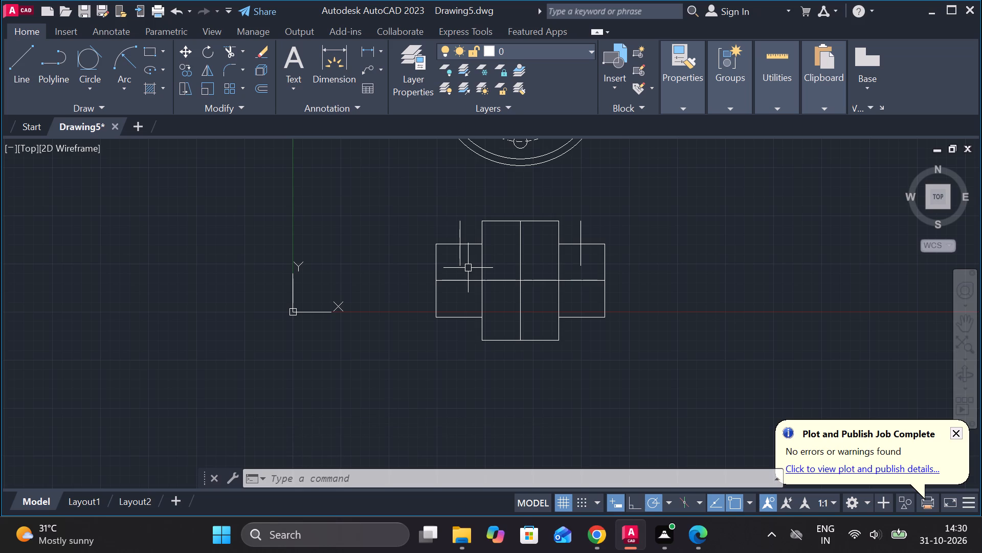
{"action": "scroll", "coordinate": [587, 286], "scroll_direction": "up", "scroll_amount": 1}
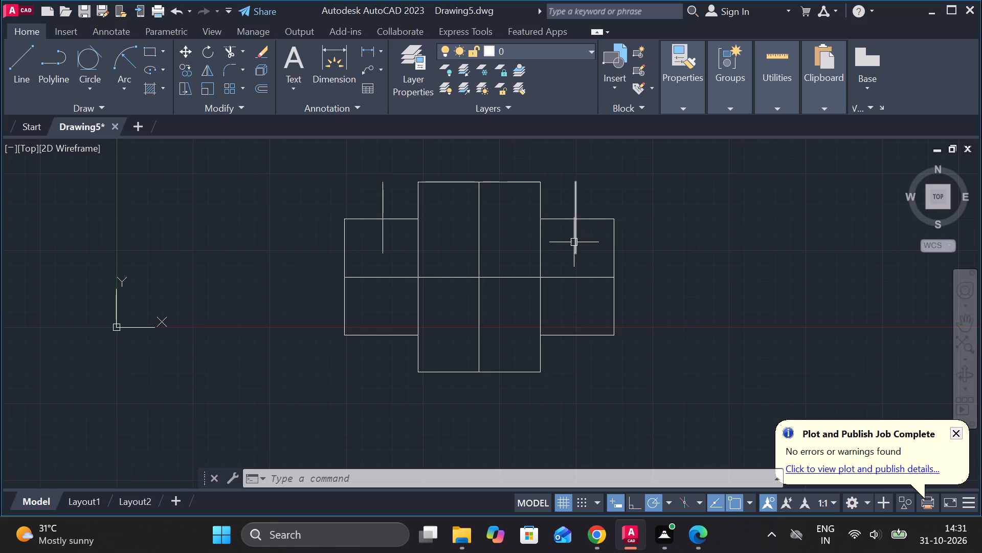
{"action": "left_click", "coordinate": [573, 242]}
{"action": "left_click", "coordinate": [576, 254]}
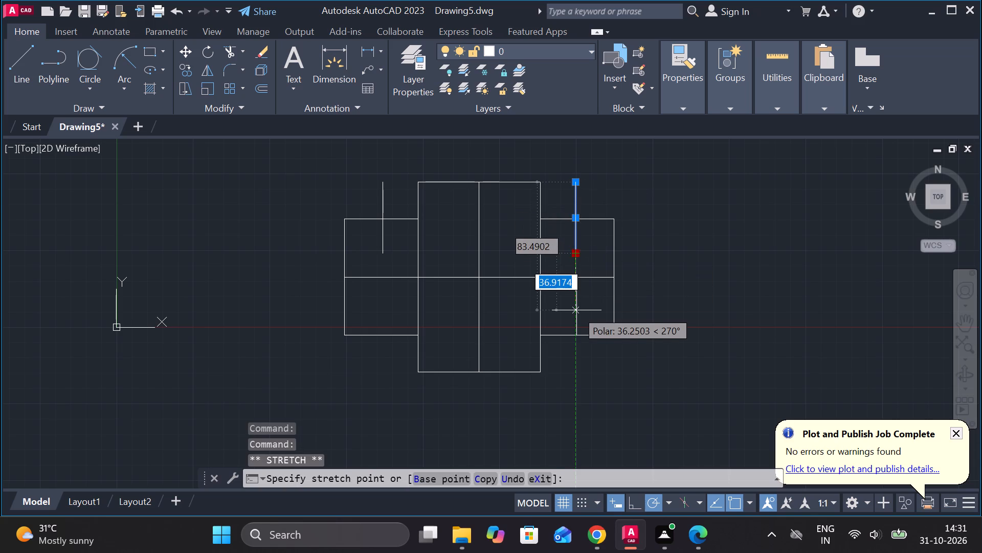
{"action": "left_click", "coordinate": [577, 314]}
{"action": "key", "text": "Escape"}
{"action": "left_click", "coordinate": [382, 240]}
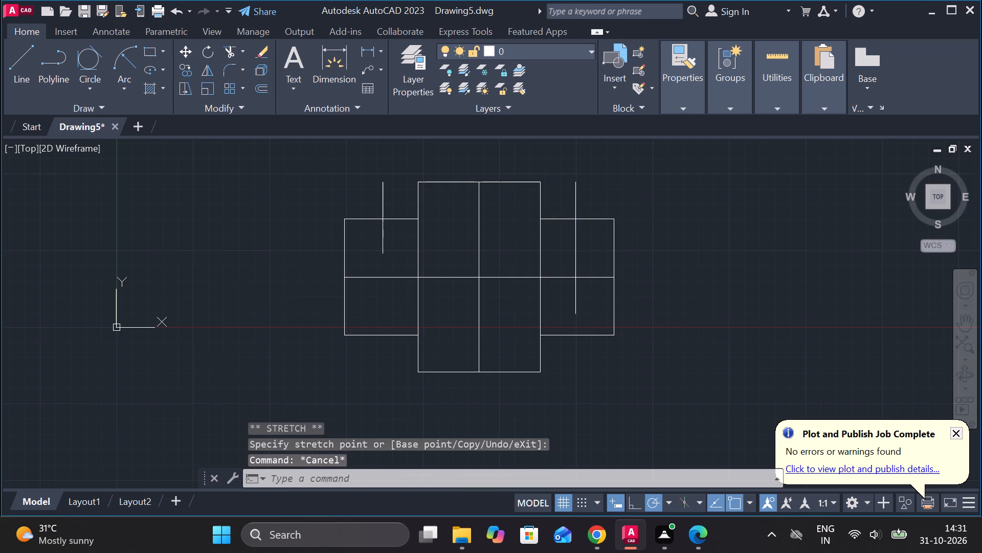
{"action": "left_click", "coordinate": [382, 253]}
{"action": "left_click", "coordinate": [381, 308]}
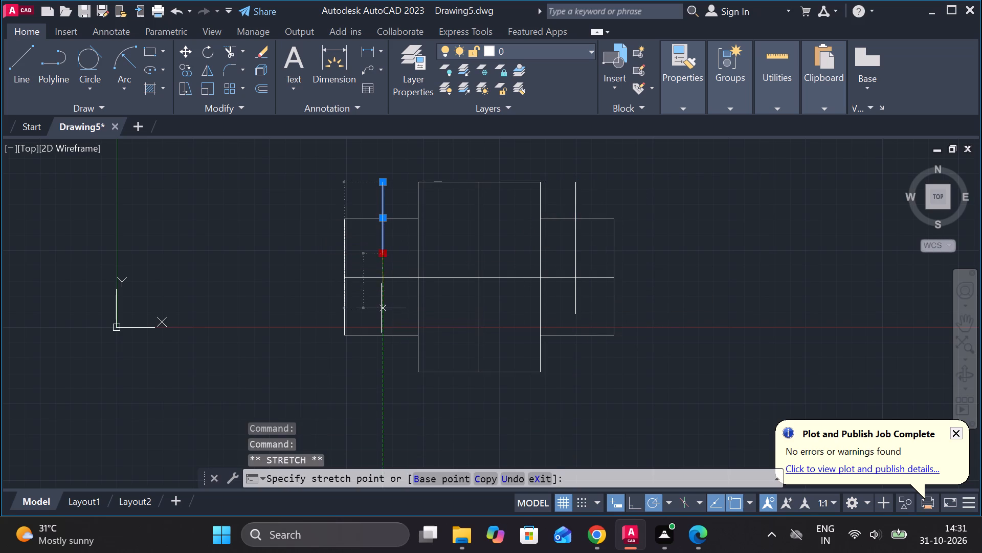
{"action": "key", "text": "Escape"}
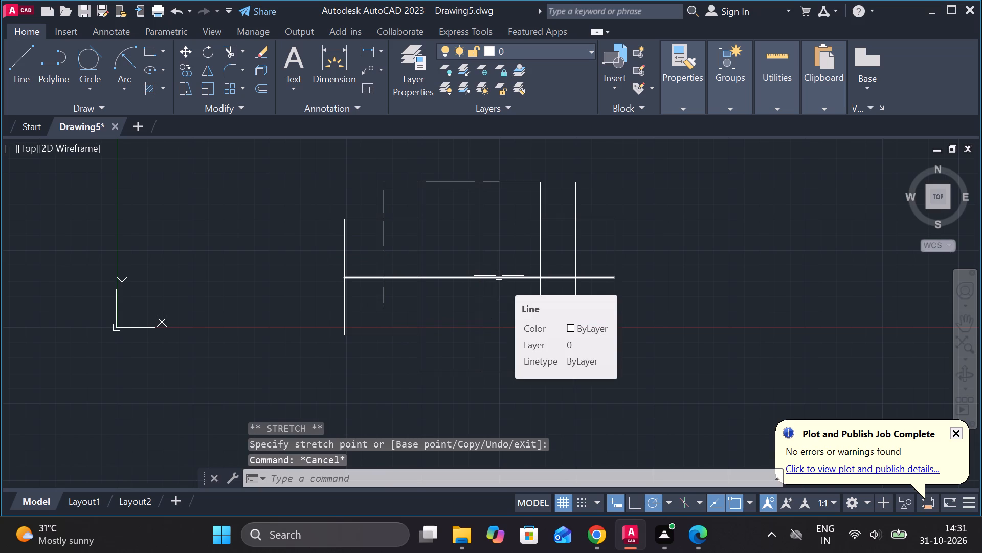
Starting on the horizontal centre line 7 right of the right hole-position line, draw lines 18 up and 14 left.
{"action": "scroll", "coordinate": [564, 258], "scroll_direction": "up", "scroll_amount": 1}
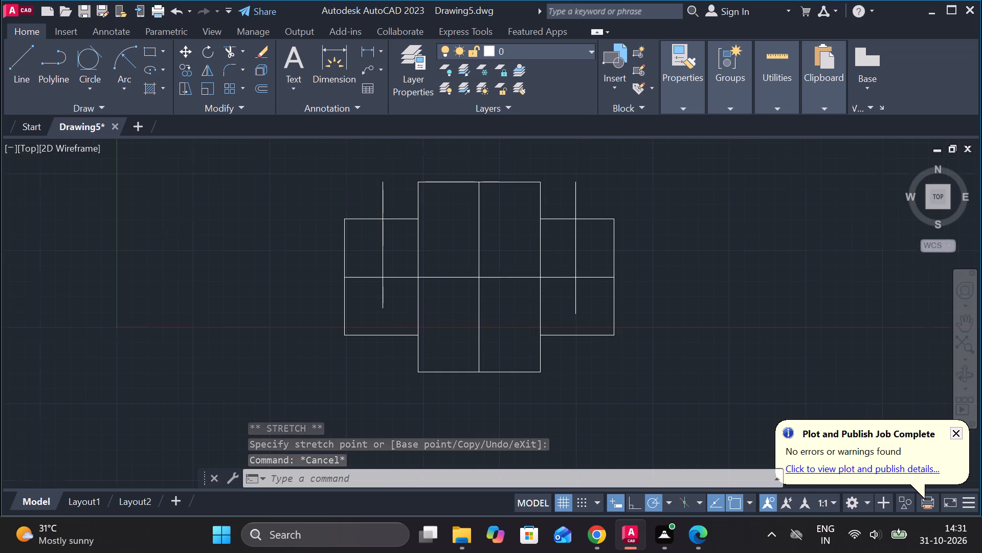
{"action": "scroll", "coordinate": [564, 258], "scroll_direction": "up", "scroll_amount": 1}
{"action": "key", "text": "l"}
{"action": "key", "text": "Return"}
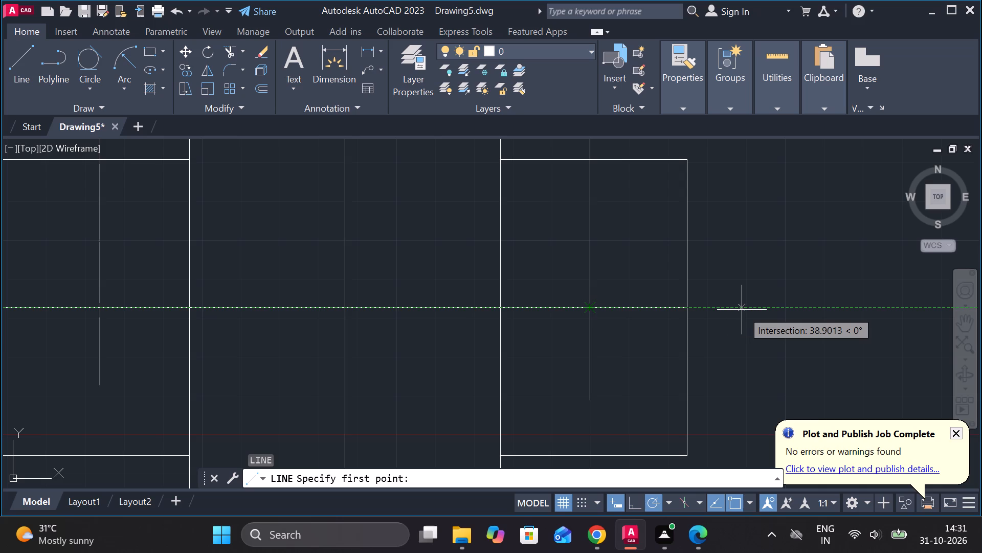
{"action": "type", "text": "7"}
{"action": "key", "text": "space"}
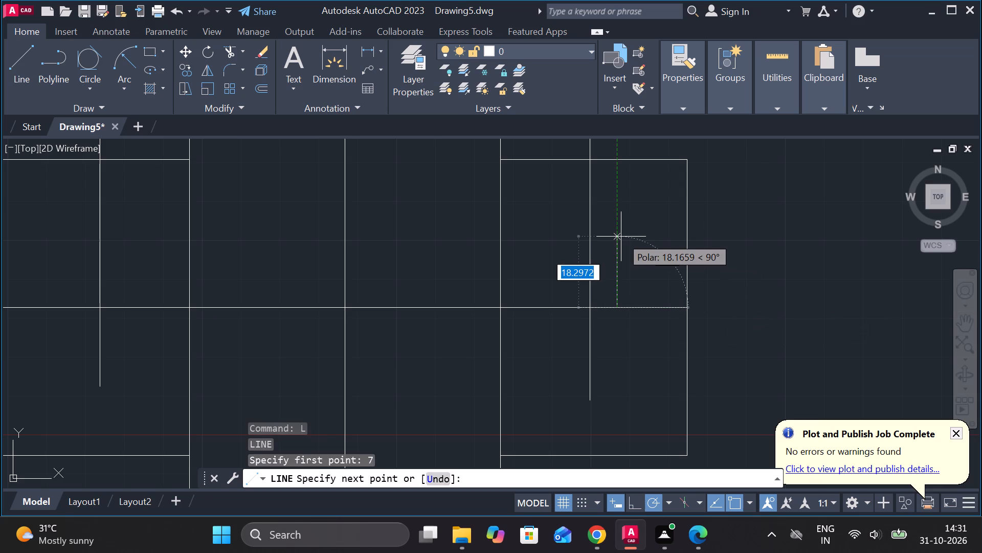
{"action": "type", "text": "18"}
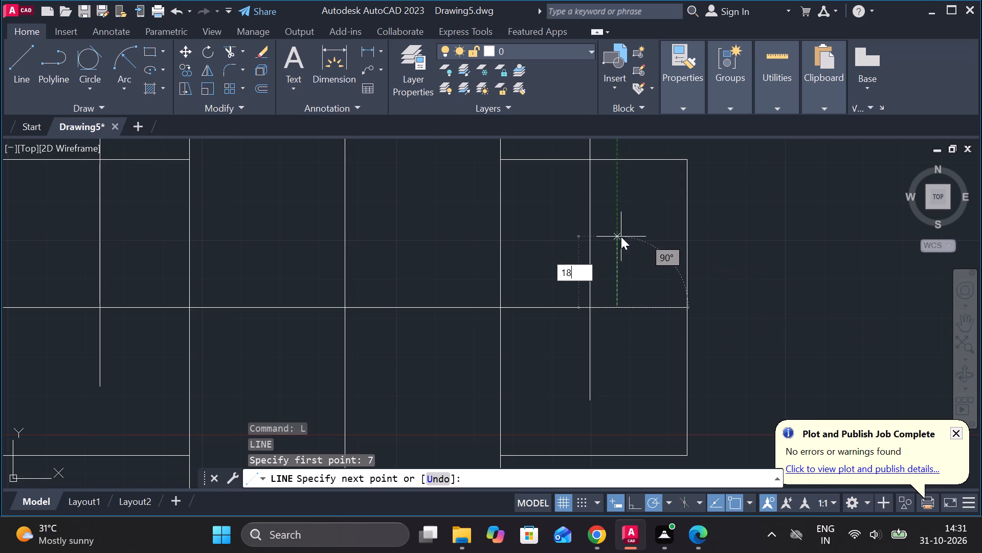
{"action": "key", "text": "space"}
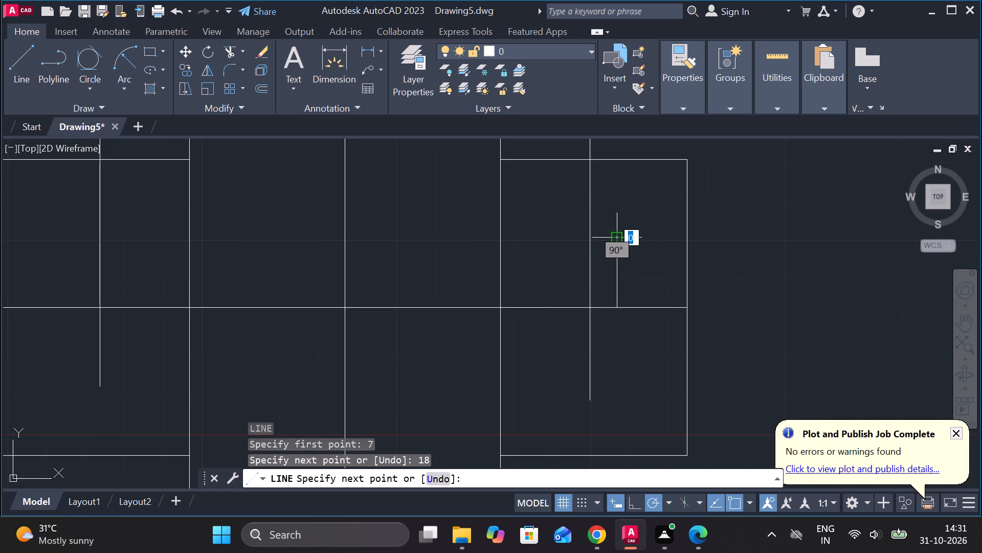
{"action": "type", "text": "14"}
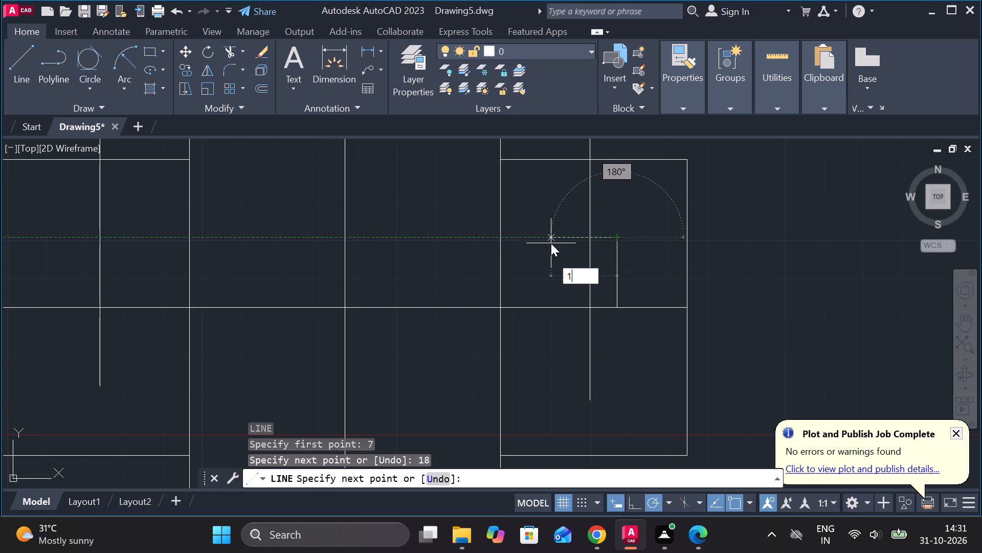
{"action": "key", "text": "space"}
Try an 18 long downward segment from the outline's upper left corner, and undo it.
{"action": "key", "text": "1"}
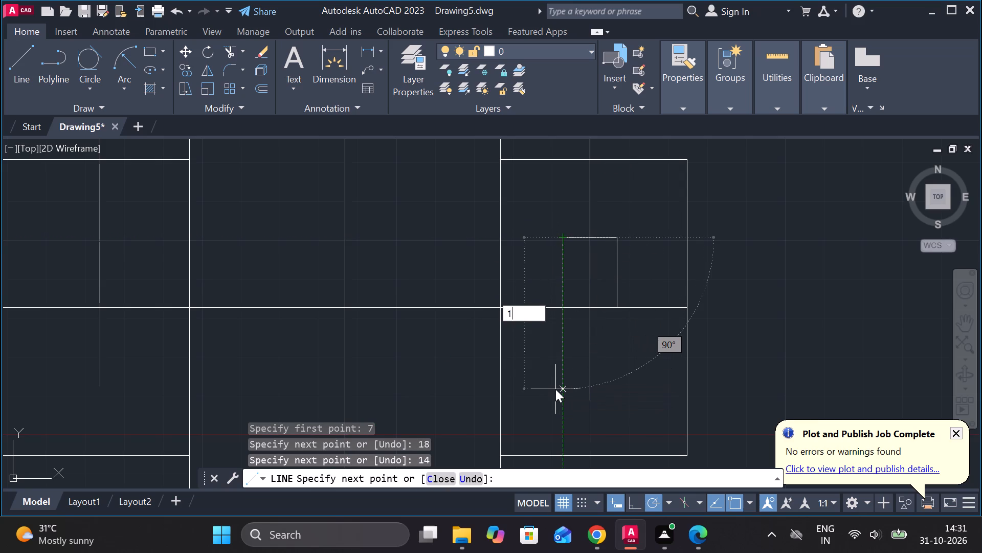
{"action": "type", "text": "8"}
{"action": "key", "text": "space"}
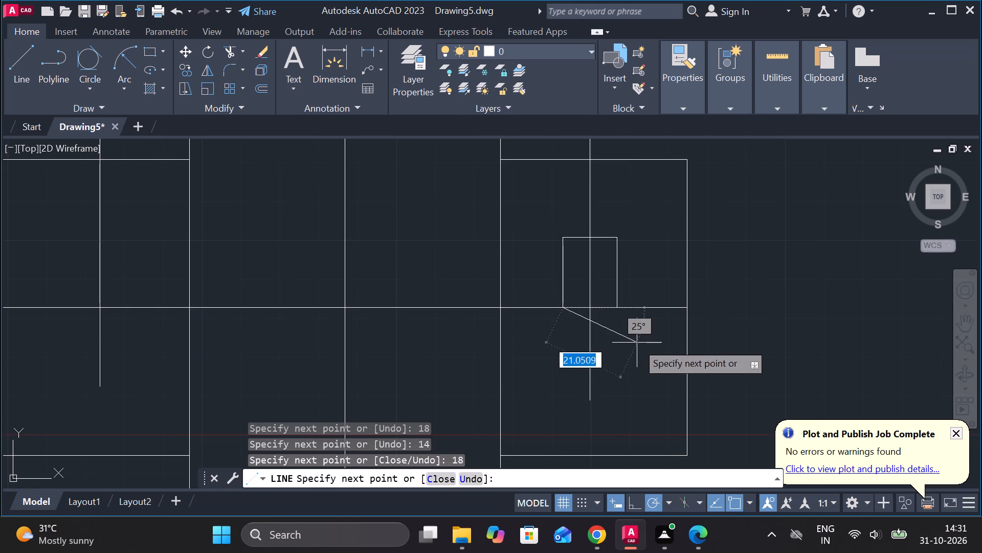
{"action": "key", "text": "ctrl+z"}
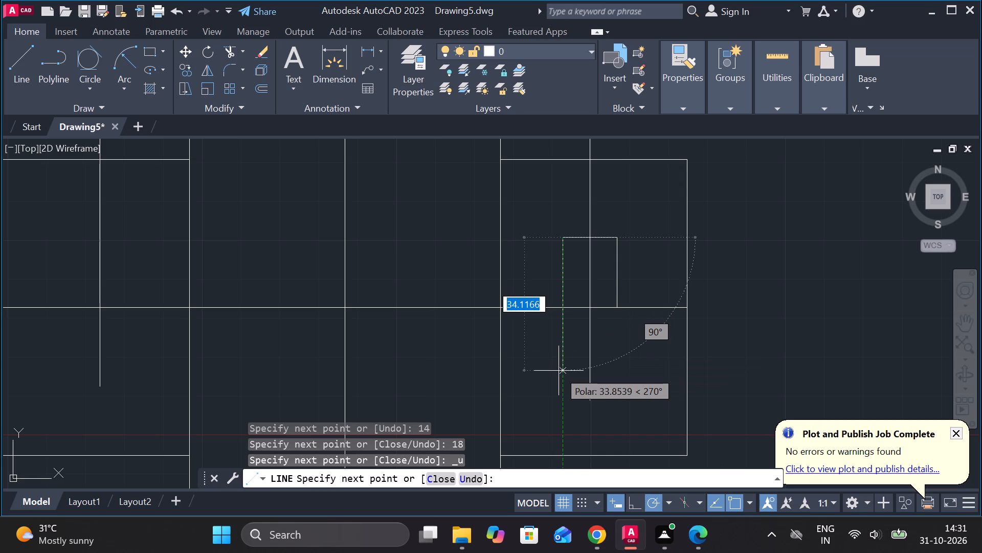
Continue the outline 36 down, 14 right and back up to its start point, completing the 14 by 36 rectangle.
{"action": "key", "text": "3"}
{"action": "type", "text": "6"}
{"action": "key", "text": "space"}
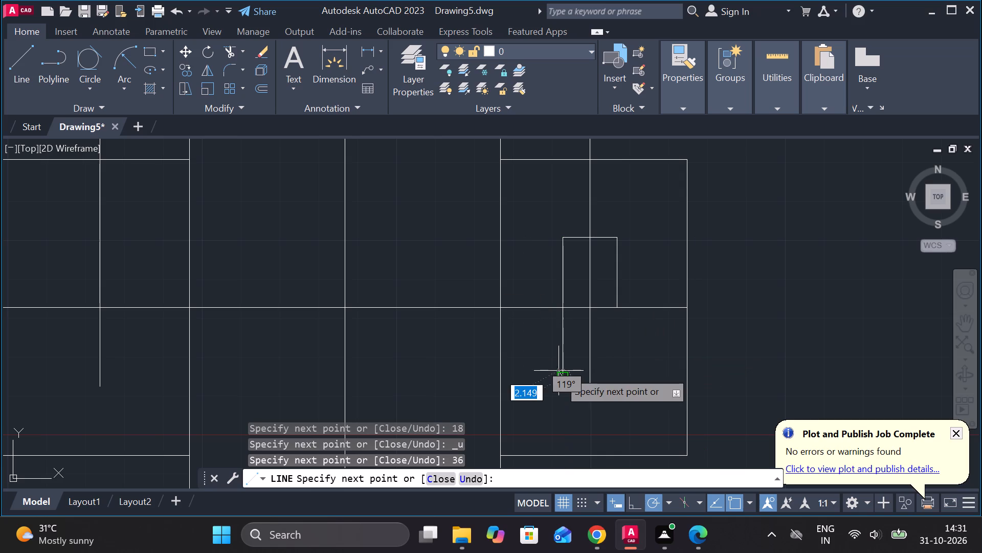
{"action": "type", "text": "14"}
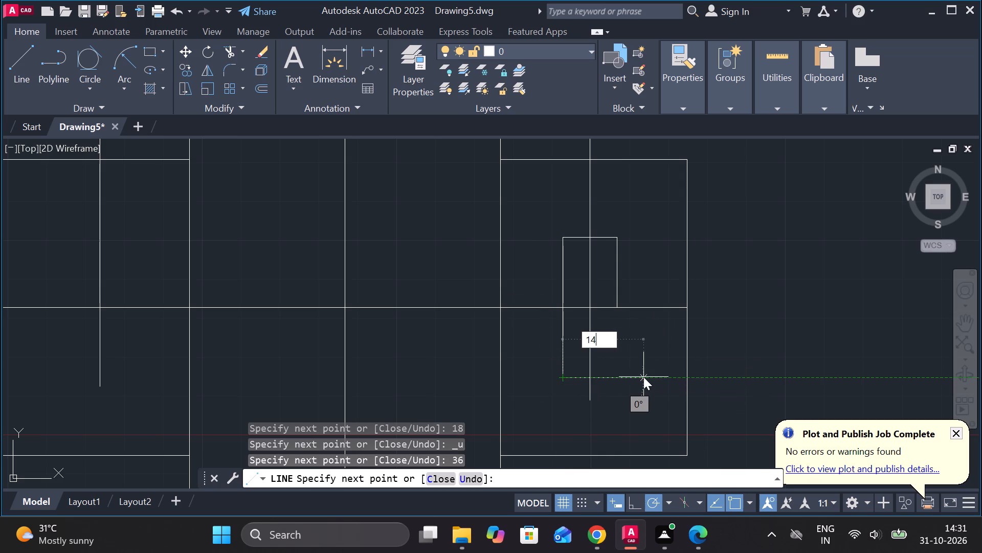
{"action": "key", "text": "space"}
{"action": "left_click", "coordinate": [619, 303]}
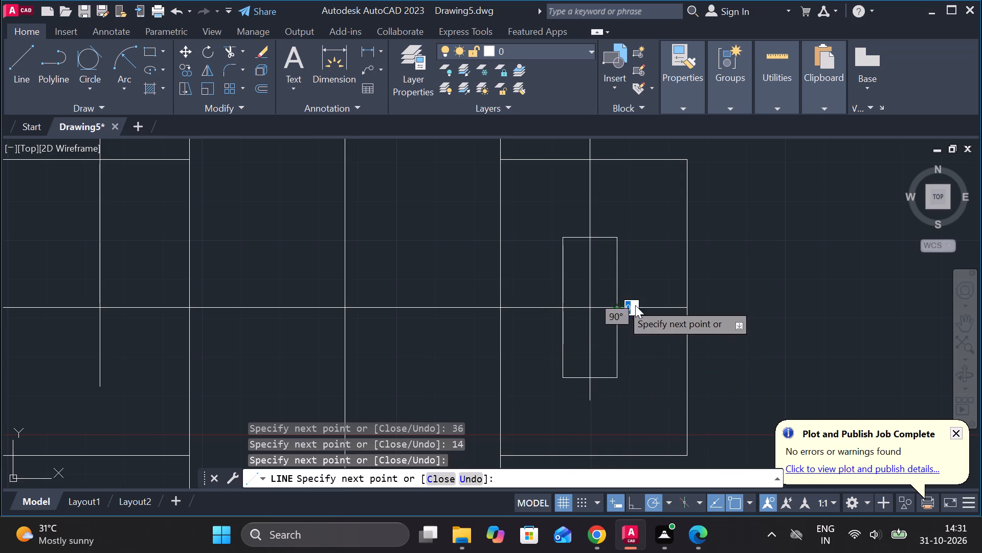
{"action": "key", "text": "Escape"}
Erase the vertical hole-position line running through the new rectangle in the right wing.
{"action": "left_click", "coordinate": [586, 348]}
{"action": "type", "text": "E"}
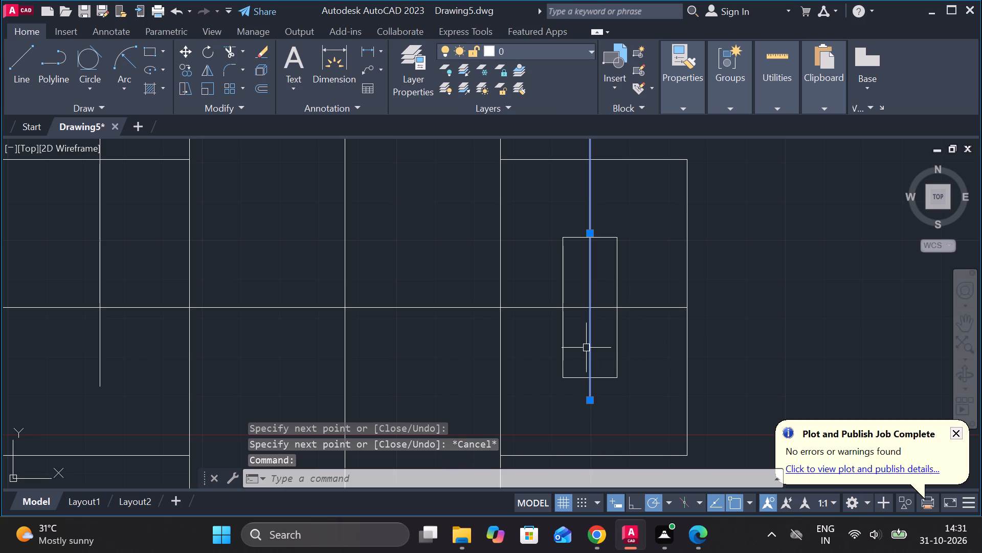
{"action": "key", "text": "space"}
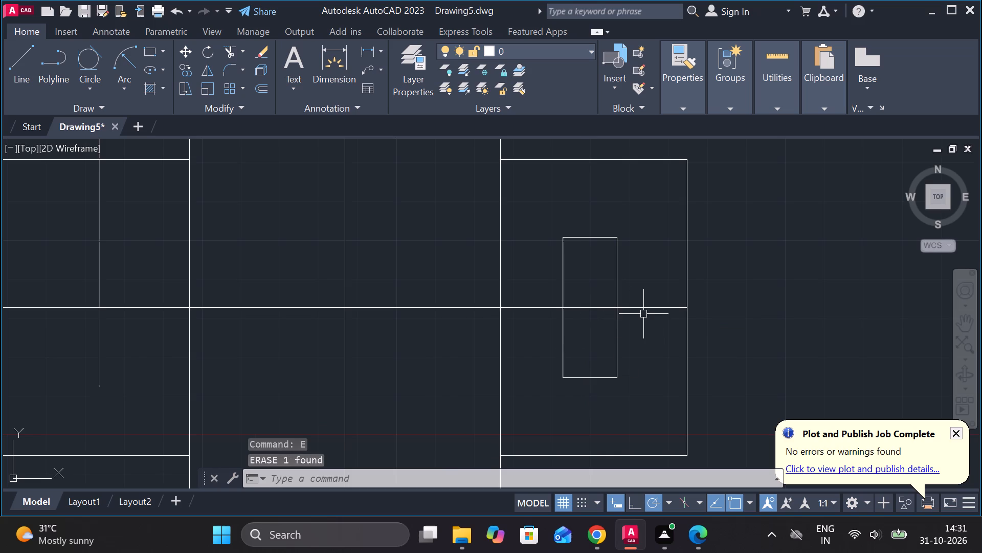
Add a centerline midway between the two vertical sides of the 14 by 36 rectangle in the right wing.
{"action": "key", "text": "x"}
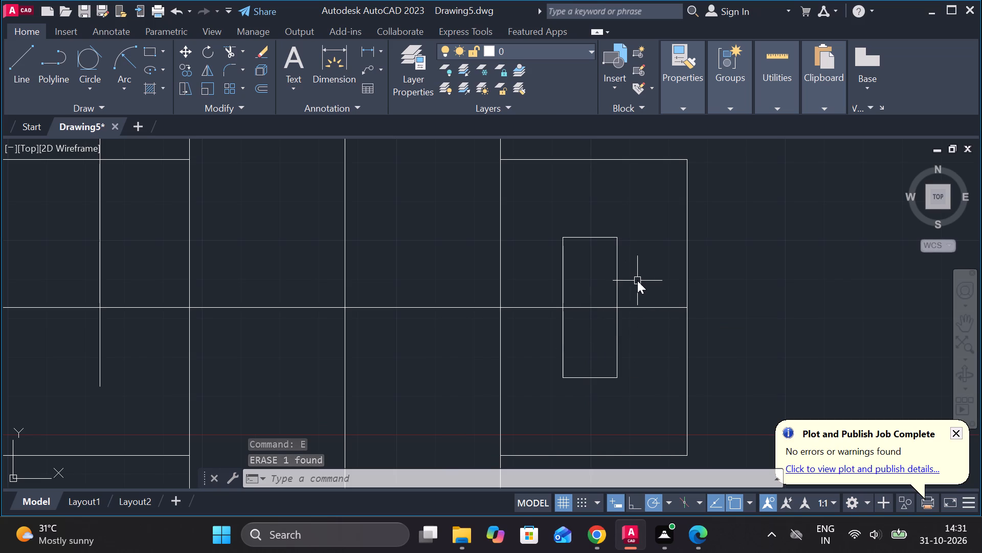
{"action": "key", "text": "Escape"}
{"action": "type", "text": "CE"}
{"action": "left_click", "coordinate": [685, 315]}
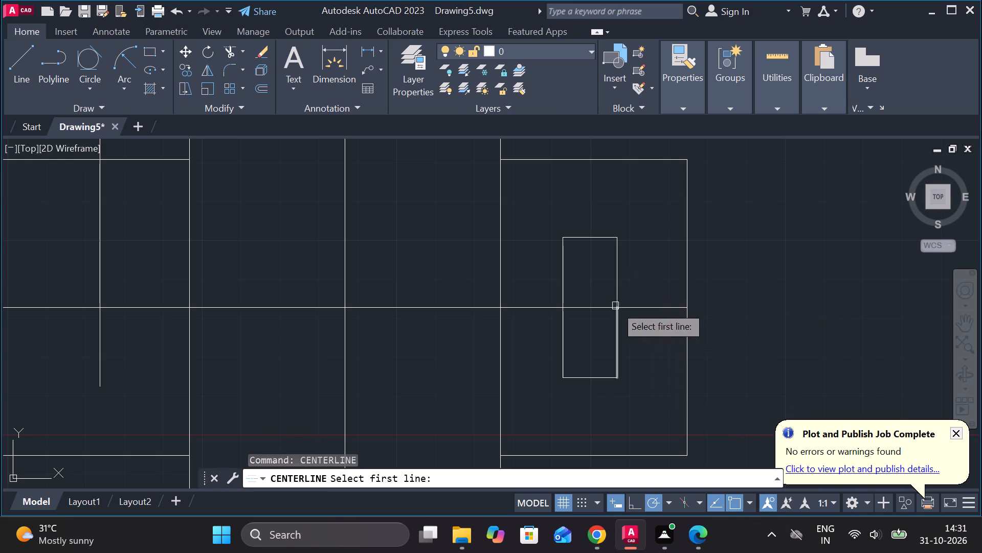
{"action": "left_click", "coordinate": [617, 273]}
{"action": "left_click", "coordinate": [560, 274]}
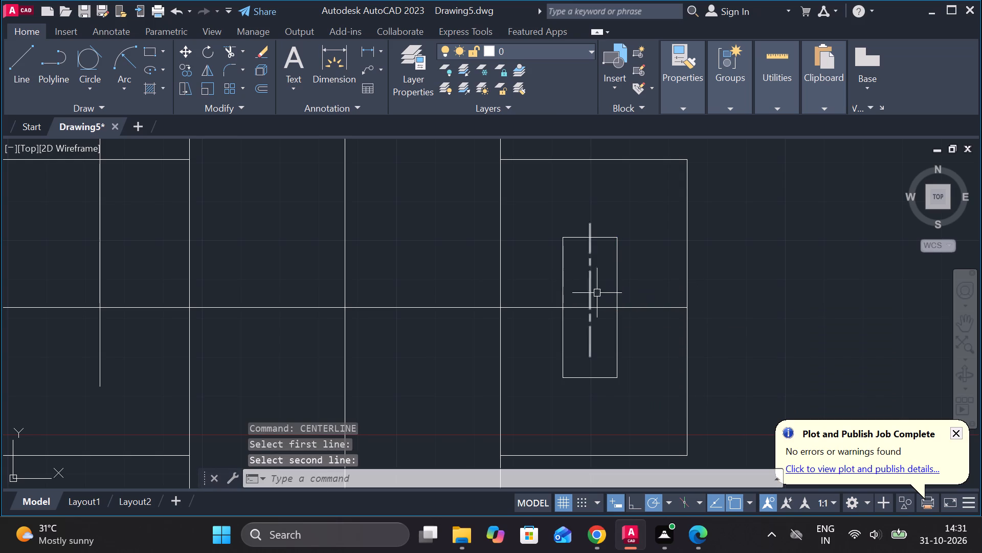
Stretch the new centerline's lower end to extend past the bottom edge of the rectangle.
{"action": "left_click", "coordinate": [588, 350]}
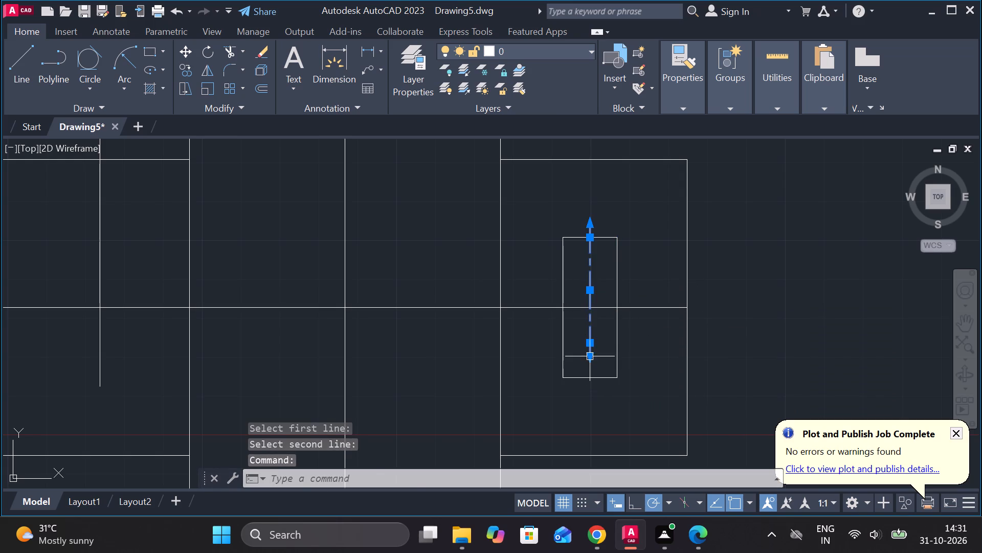
{"action": "left_click", "coordinate": [592, 358]}
{"action": "middle_click", "coordinate": [604, 385]}
{"action": "left_click", "coordinate": [599, 402]}
{"action": "key", "text": "Escape"}
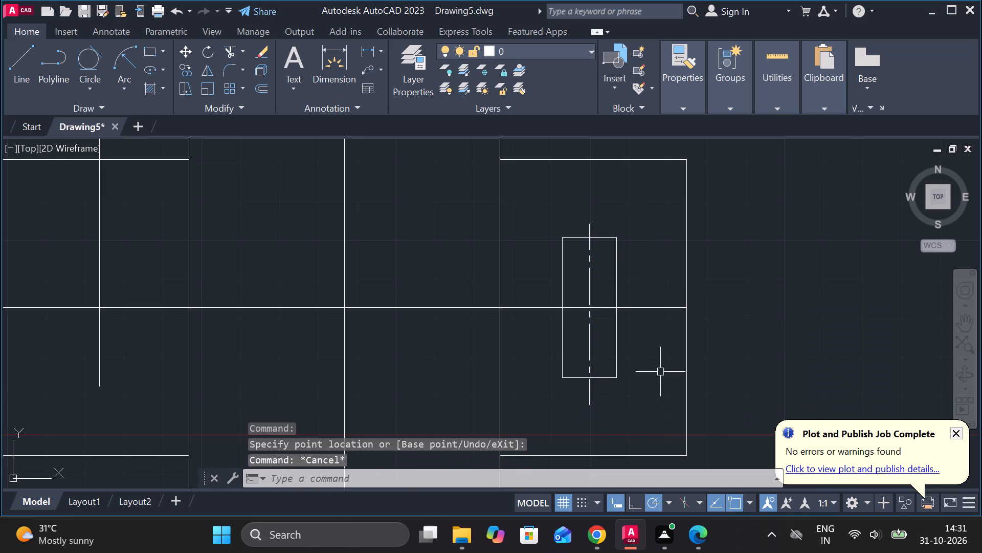
In the empty space beside the right wing, draw a closed horizontal rectangle 62 long and 3 high with lines.
{"action": "scroll", "coordinate": [637, 306], "scroll_direction": "down", "scroll_amount": 1}
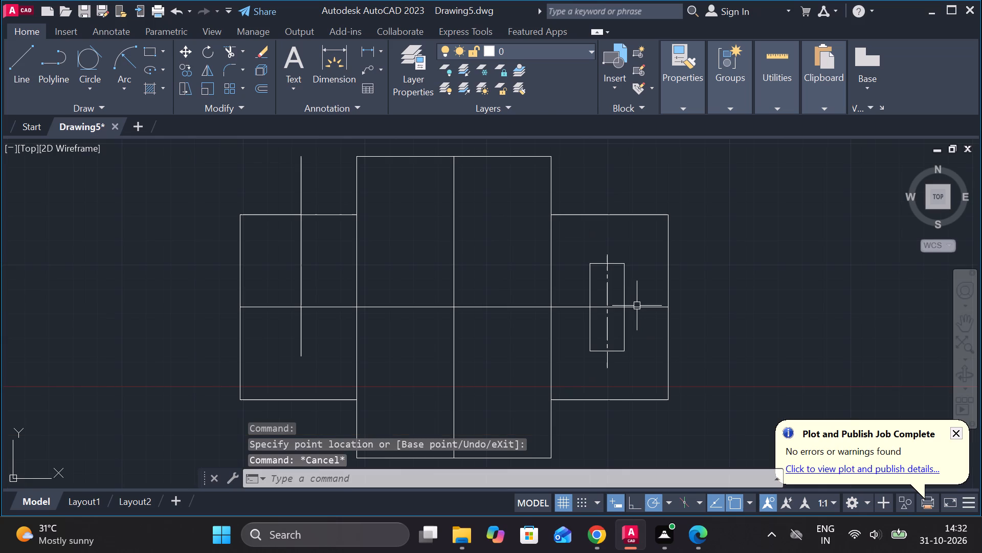
{"action": "middle_click_drag", "start_coordinate": [527, 304], "coordinate": [545, 306]}
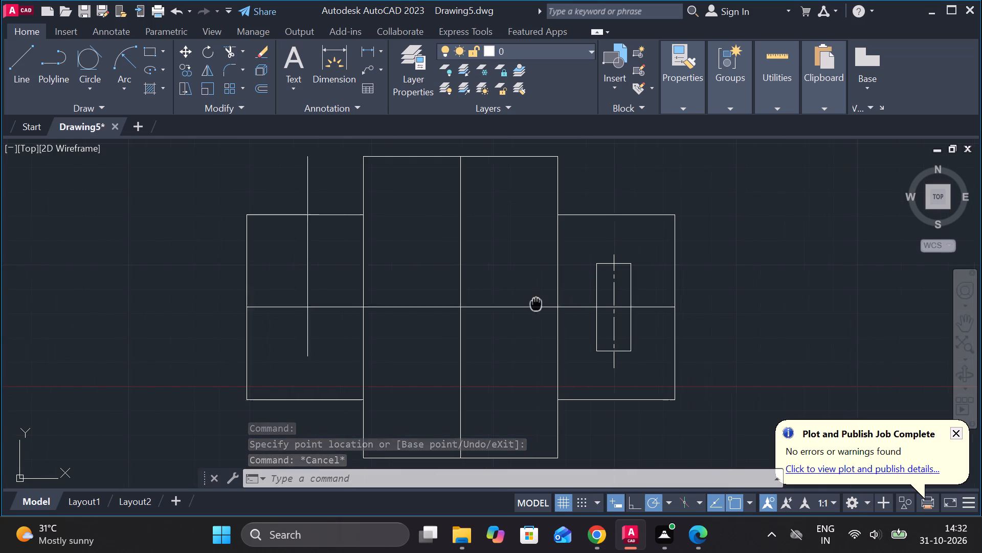
{"action": "middle_click_drag", "start_coordinate": [545, 306], "coordinate": [713, 337]}
{"action": "middle_click_drag", "start_coordinate": [569, 350], "coordinate": [605, 333]}
{"action": "middle_click_drag", "start_coordinate": [551, 354], "coordinate": [428, 272]}
{"action": "middle_click_drag", "start_coordinate": [517, 268], "coordinate": [482, 294]}
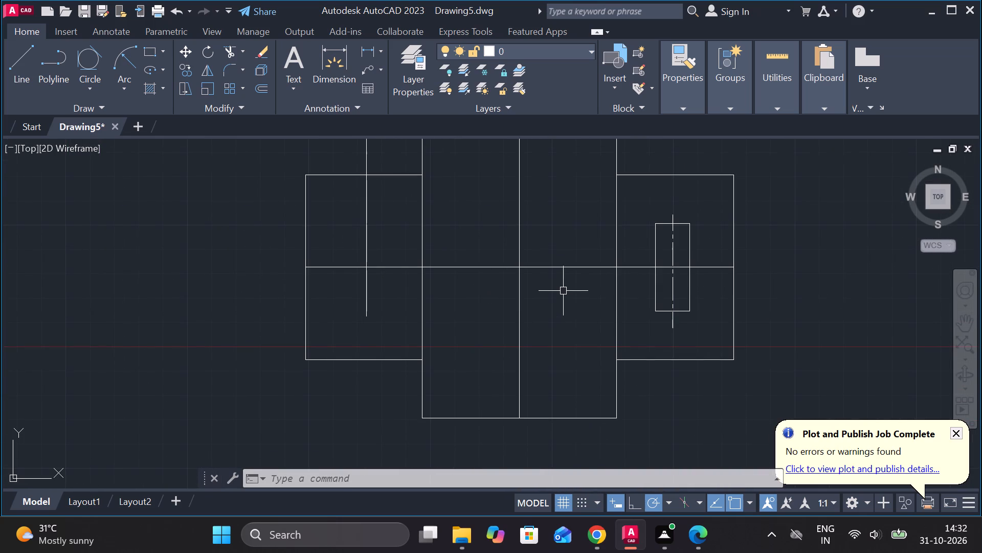
{"action": "scroll", "coordinate": [562, 287], "scroll_direction": "down", "scroll_amount": 1}
{"action": "middle_click_drag", "start_coordinate": [677, 288], "coordinate": [581, 281]}
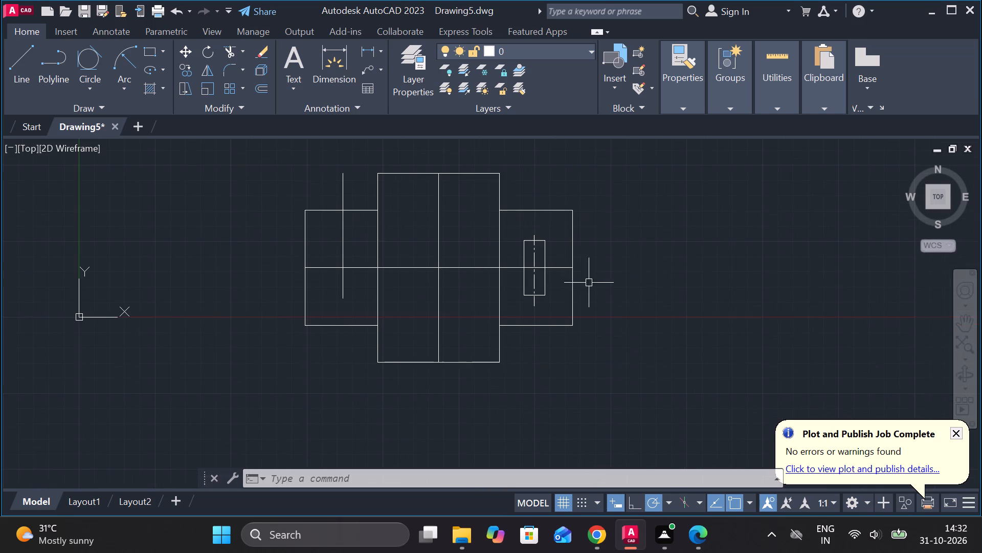
{"action": "key", "text": "l"}
{"action": "key", "text": "Return"}
{"action": "left_click", "coordinate": [639, 284]}
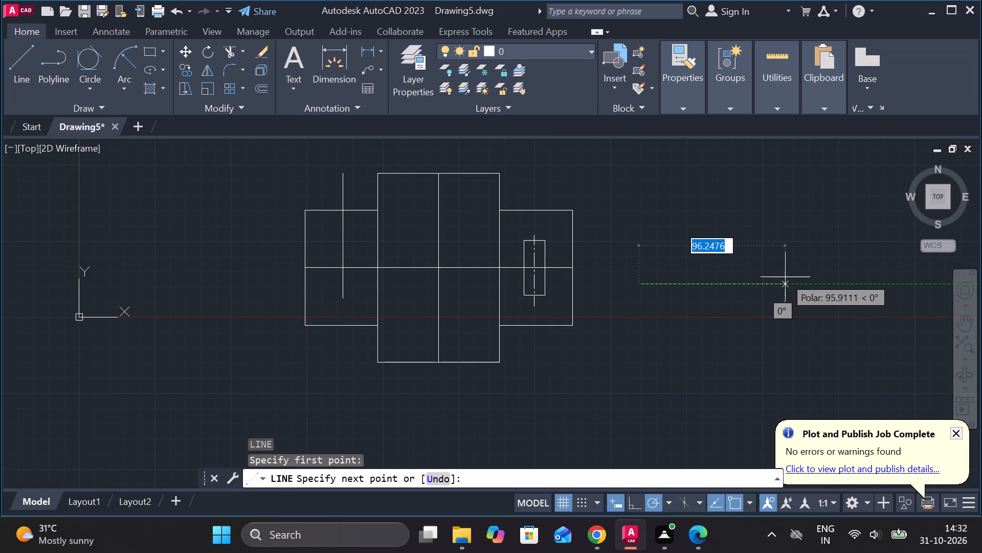
{"action": "type", "text": "62"}
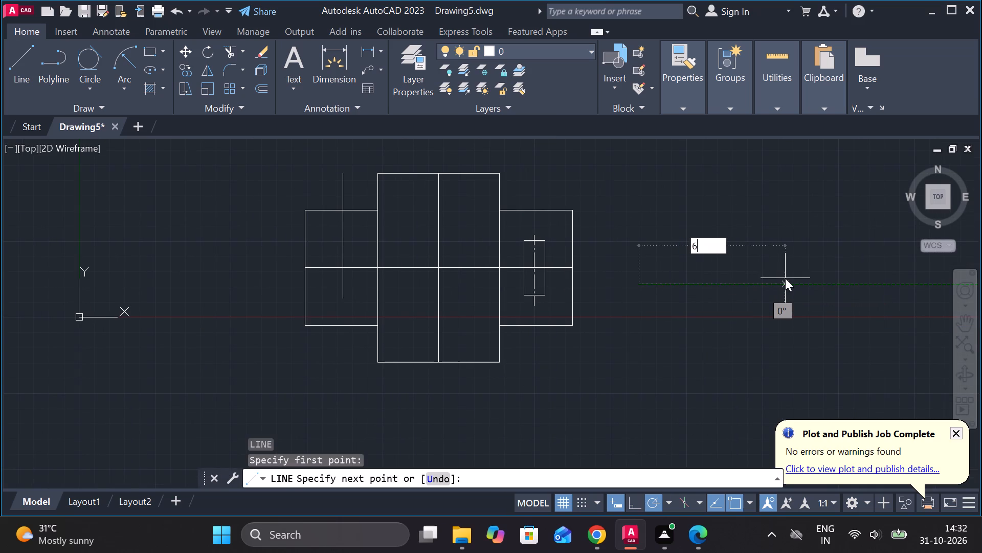
{"action": "key", "text": "space"}
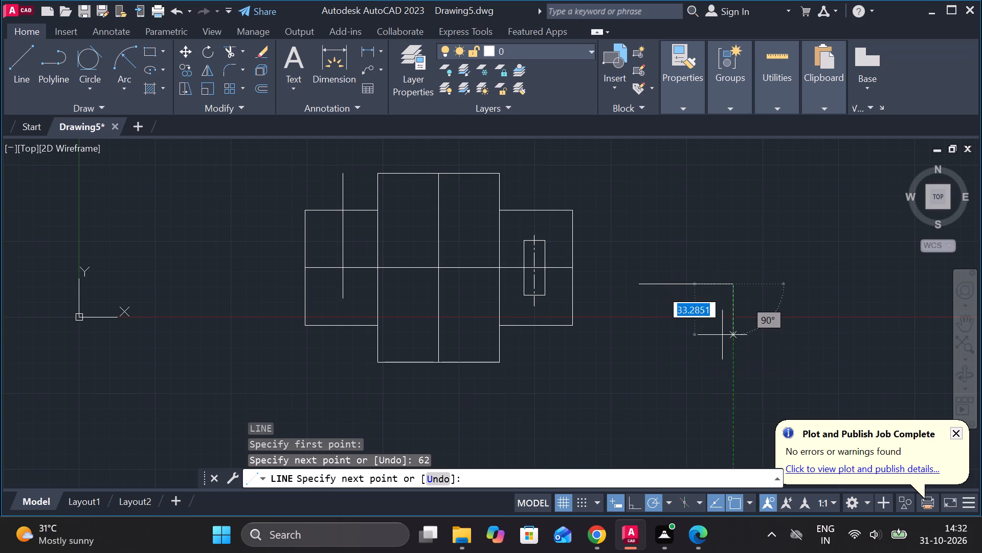
{"action": "scroll", "coordinate": [714, 326], "scroll_direction": "up", "scroll_amount": 2}
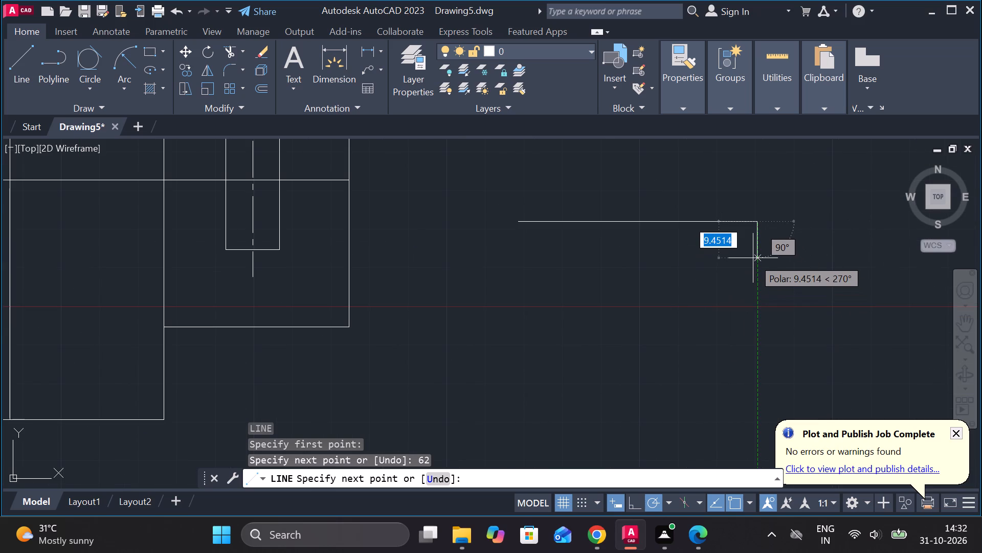
{"action": "type", "text": "3"}
{"action": "key", "text": "space"}
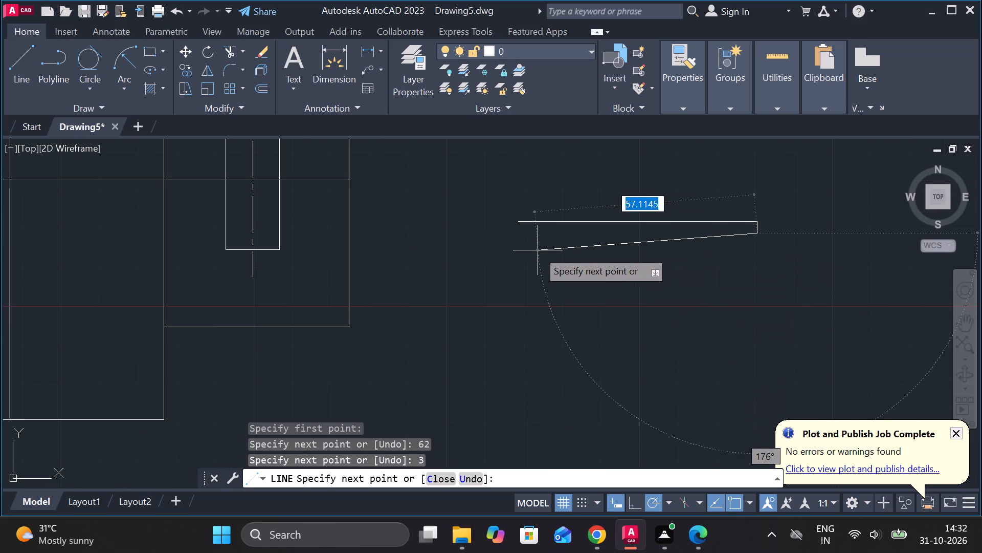
{"action": "type", "text": "62"}
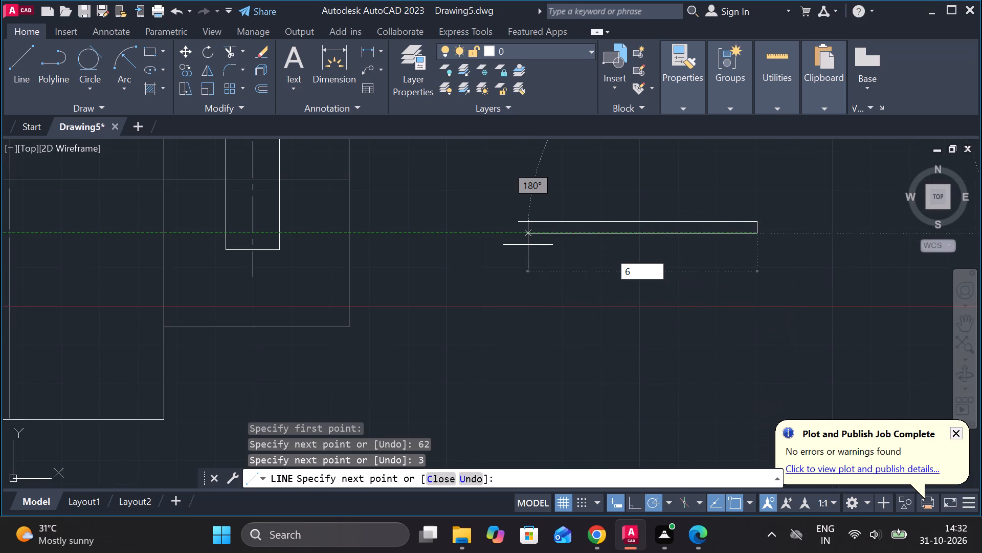
{"action": "key", "text": "space"}
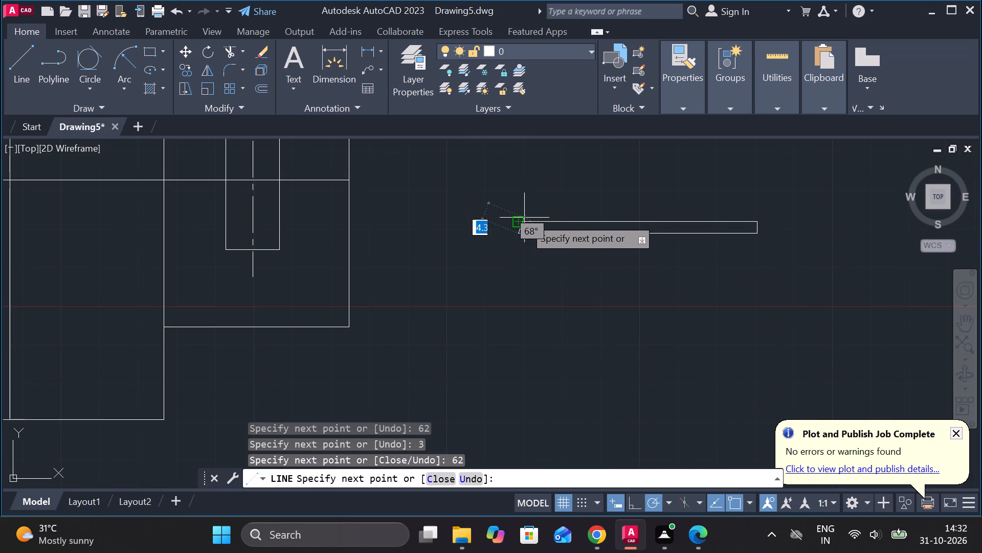
{"action": "left_click", "coordinate": [520, 218]}
{"action": "key", "text": "Escape"}
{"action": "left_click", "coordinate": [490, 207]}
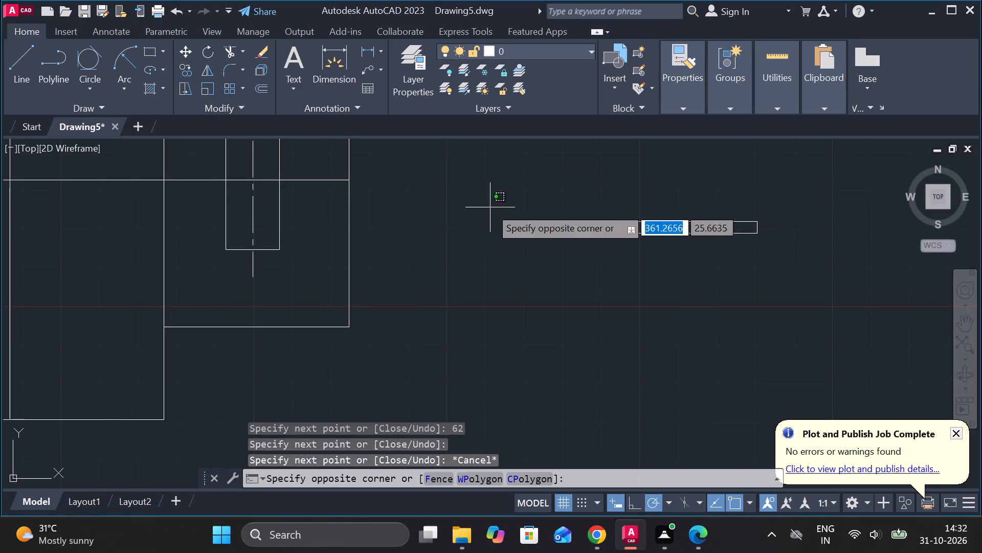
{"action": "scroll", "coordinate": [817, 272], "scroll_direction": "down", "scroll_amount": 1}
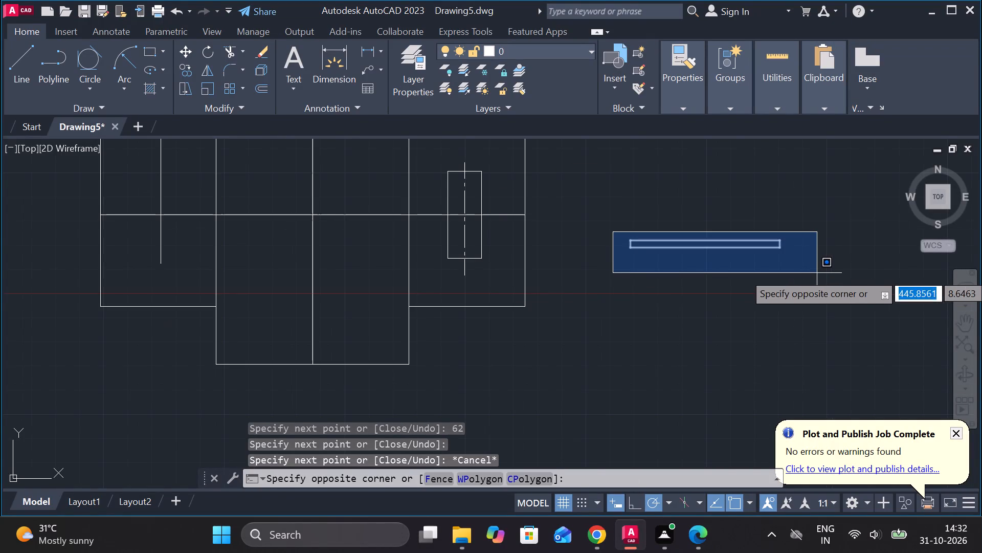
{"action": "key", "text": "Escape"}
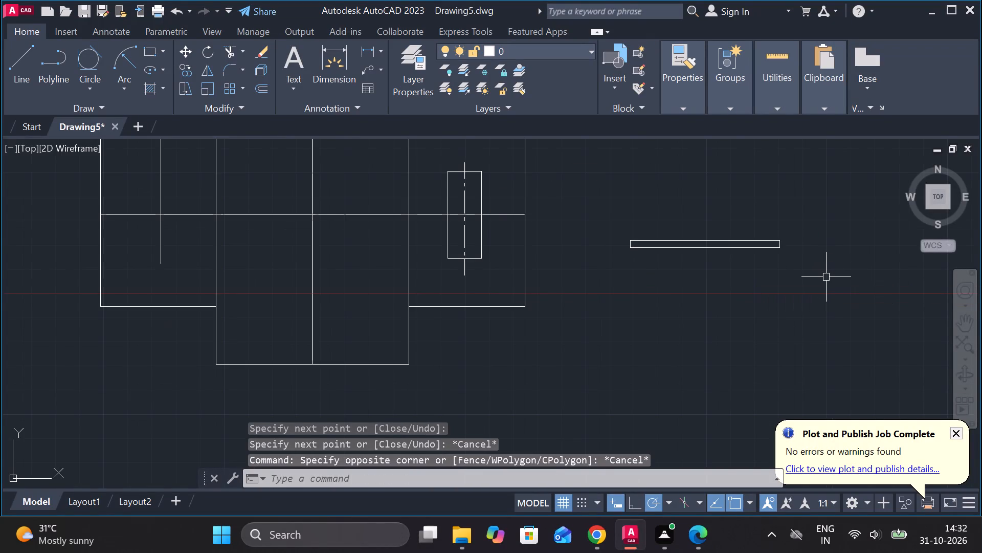
Erase the full-height vertical centre line of the central block.
{"action": "scroll", "coordinate": [816, 294], "scroll_direction": "down", "scroll_amount": 1}
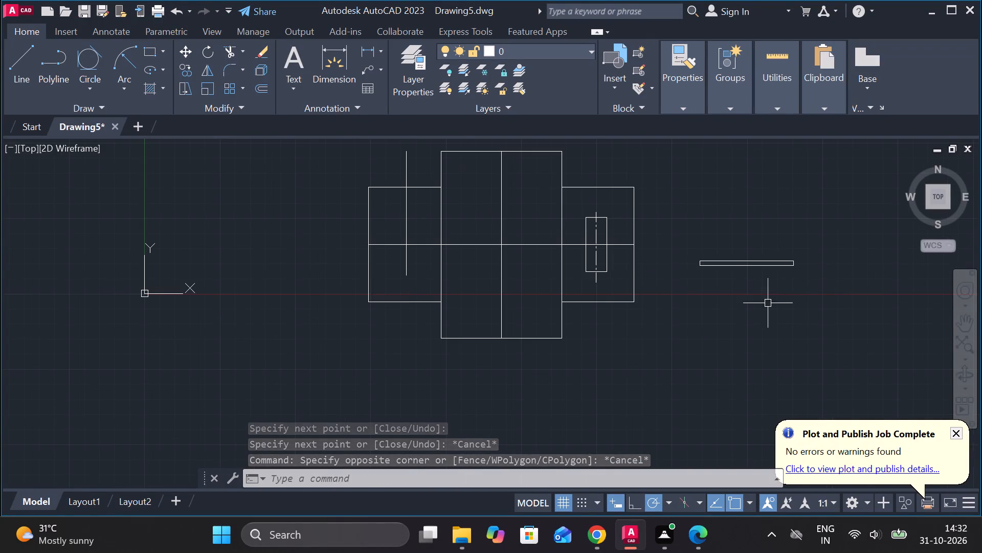
{"action": "middle_click_drag", "start_coordinate": [596, 307], "coordinate": [615, 314]}
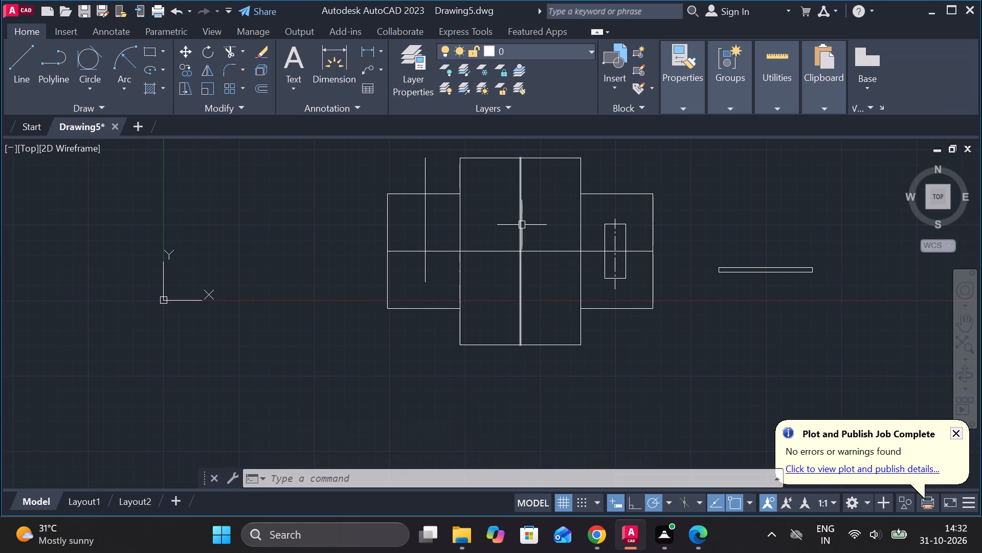
{"action": "left_click", "coordinate": [522, 225]}
{"action": "type", "text": "E"}
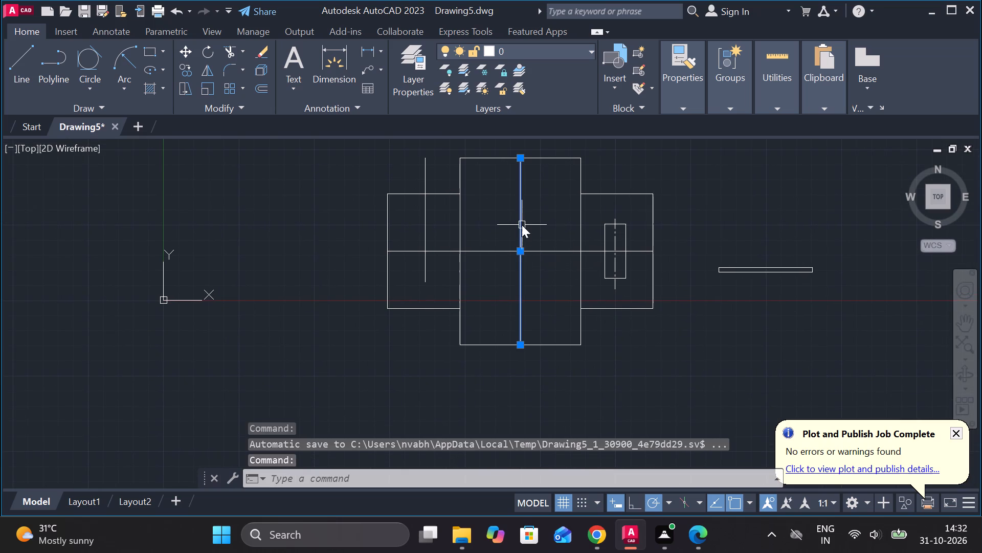
{"action": "key", "text": "space"}
Draw a 65 long line straight down from the midpoint of the central block's top edge.
{"action": "key", "text": "l"}
{"action": "key", "text": "Return"}
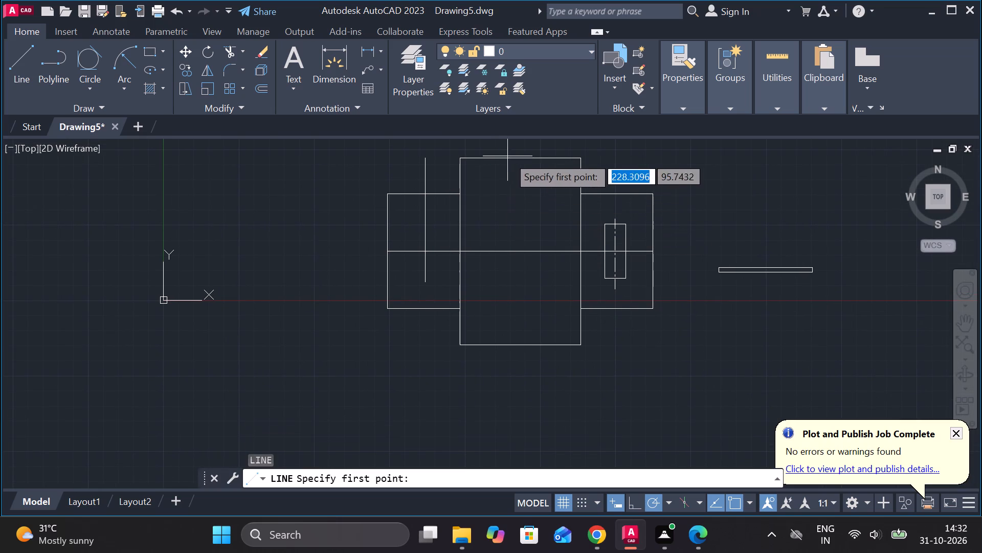
{"action": "left_click", "coordinate": [518, 161]}
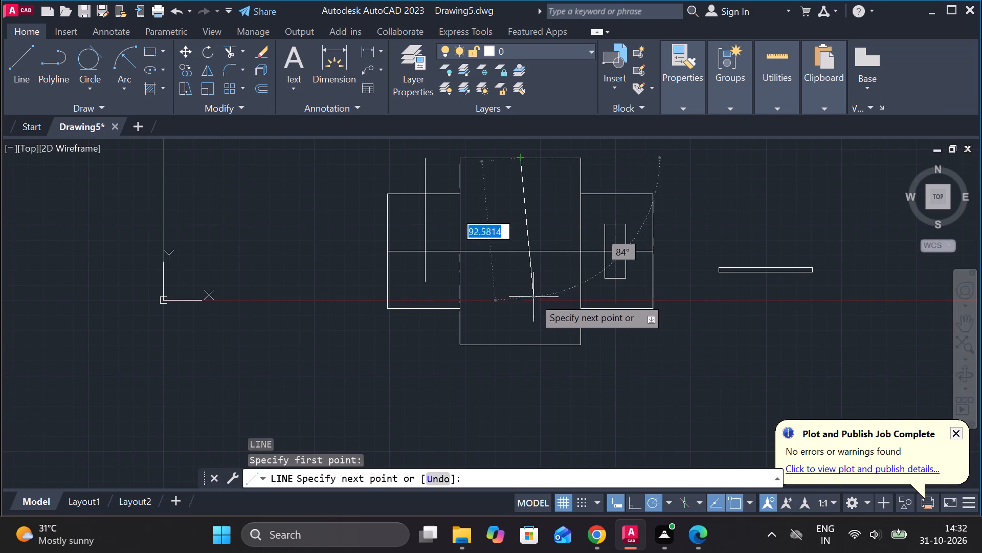
{"action": "type", "text": "65"}
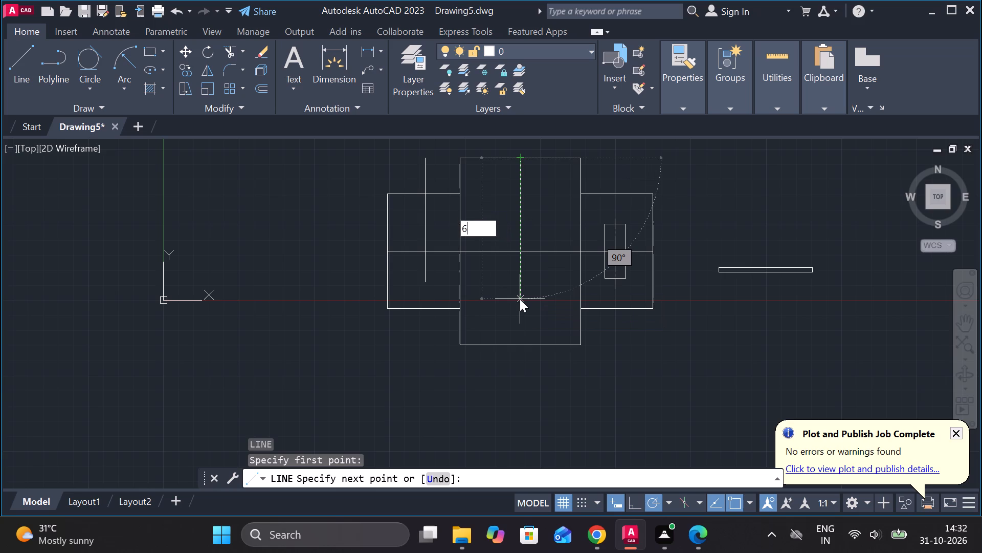
{"action": "key", "text": "Return"}
{"action": "scroll", "coordinate": [529, 256], "scroll_direction": "up", "scroll_amount": 2}
{"action": "key", "text": "Escape"}
Move the 62 by 3 rectangle by its top edge's midpoint onto the lower end of the 65 long line.
{"action": "middle_click_drag", "start_coordinate": [609, 298], "coordinate": [607, 298]}
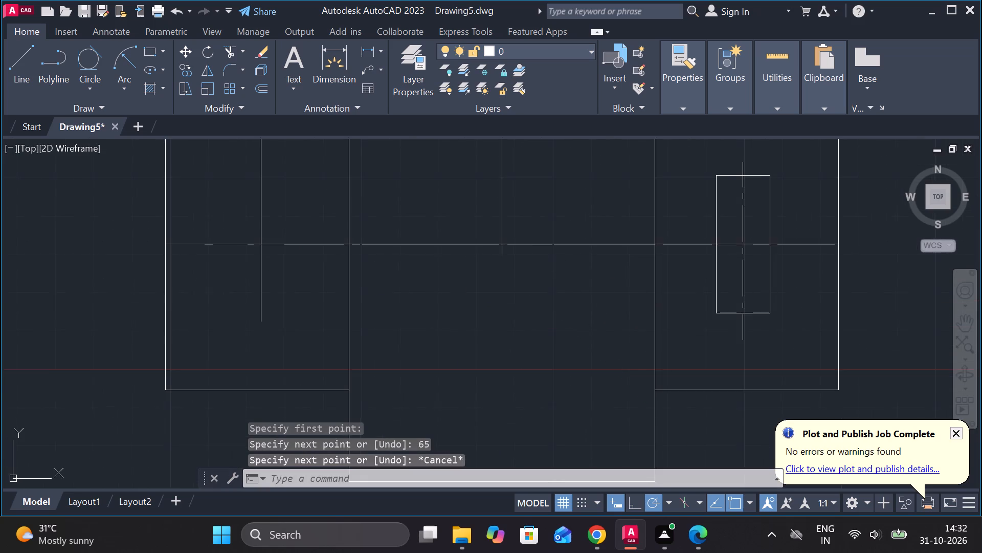
{"action": "middle_click_drag", "start_coordinate": [607, 298], "coordinate": [504, 266]}
{"action": "scroll", "coordinate": [573, 270], "scroll_direction": "down", "scroll_amount": 1}
{"action": "left_click_drag", "start_coordinate": [743, 238], "coordinate": [750, 240]}
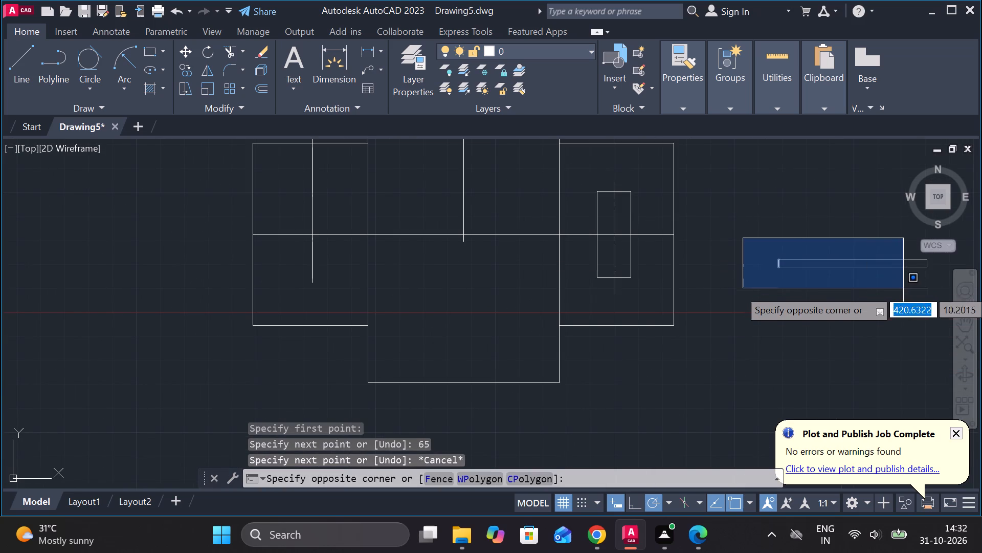
{"action": "left_click", "coordinate": [948, 301]}
{"action": "key", "text": "m"}
{"action": "key", "text": "Return"}
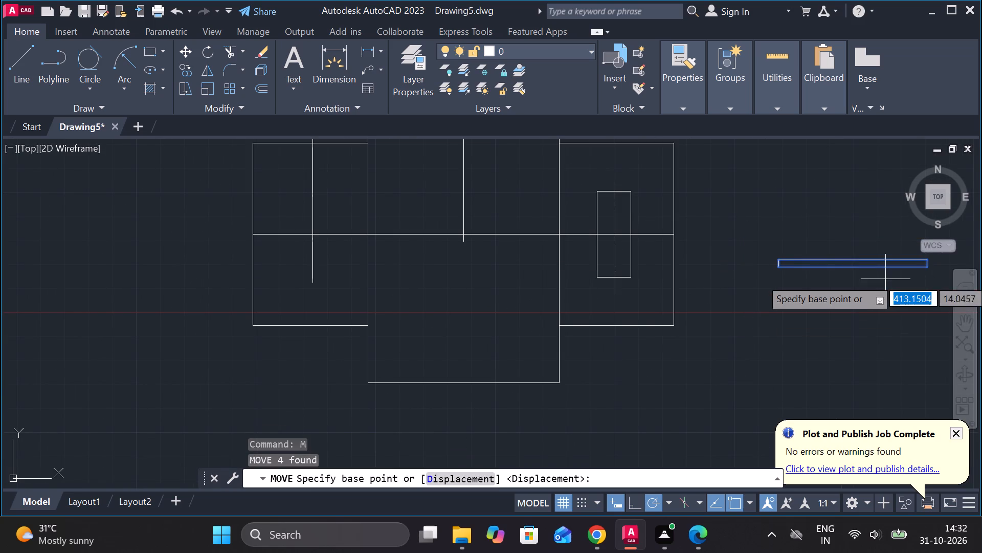
{"action": "left_click", "coordinate": [856, 258]}
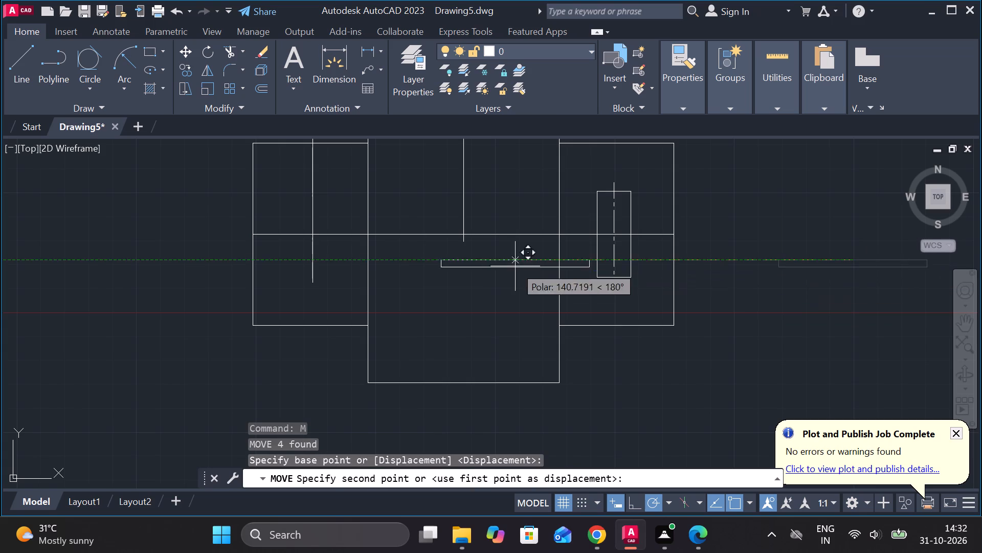
{"action": "scroll", "coordinate": [474, 253], "scroll_direction": "up", "scroll_amount": 1}
{"action": "left_click", "coordinate": [454, 236]}
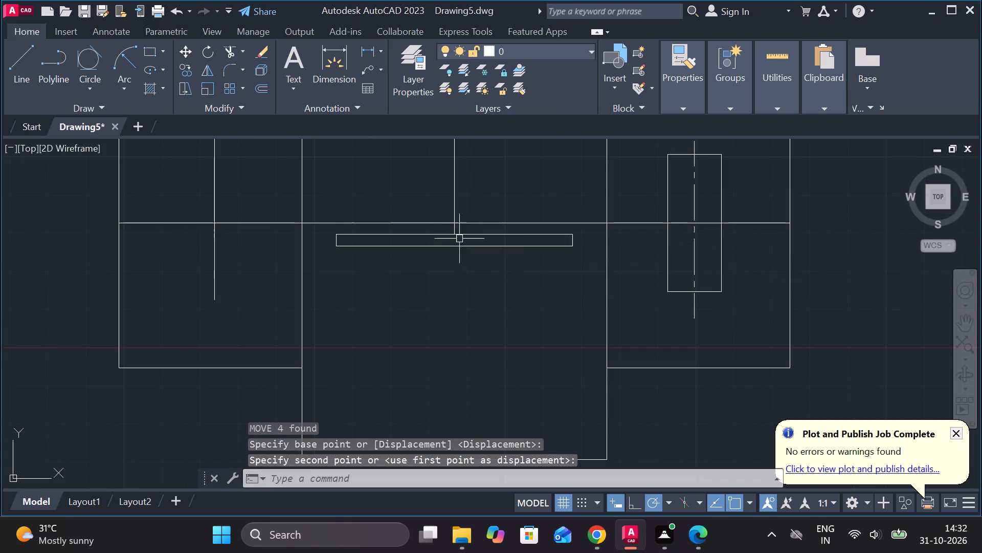
Draw a vertical line from the thin rectangle's upper left corner up past the horizontal centre line.
{"action": "middle_click_drag", "start_coordinate": [478, 305], "coordinate": [511, 311]}
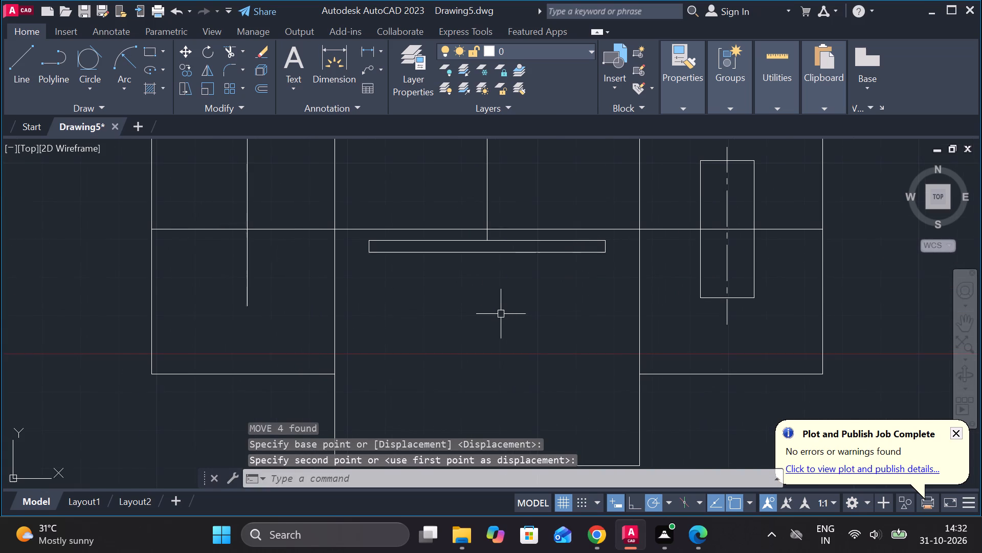
{"action": "key", "text": "l"}
{"action": "key", "text": "Return"}
{"action": "scroll", "coordinate": [336, 234], "scroll_direction": "up", "scroll_amount": 3}
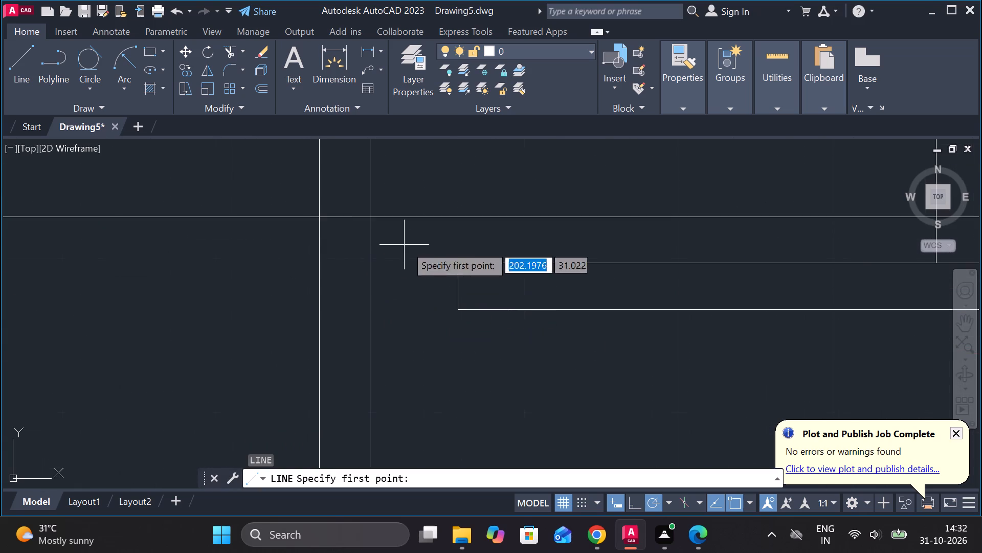
{"action": "left_click", "coordinate": [459, 259]}
{"action": "left_click", "coordinate": [452, 193]}
{"action": "key", "text": "Escape"}
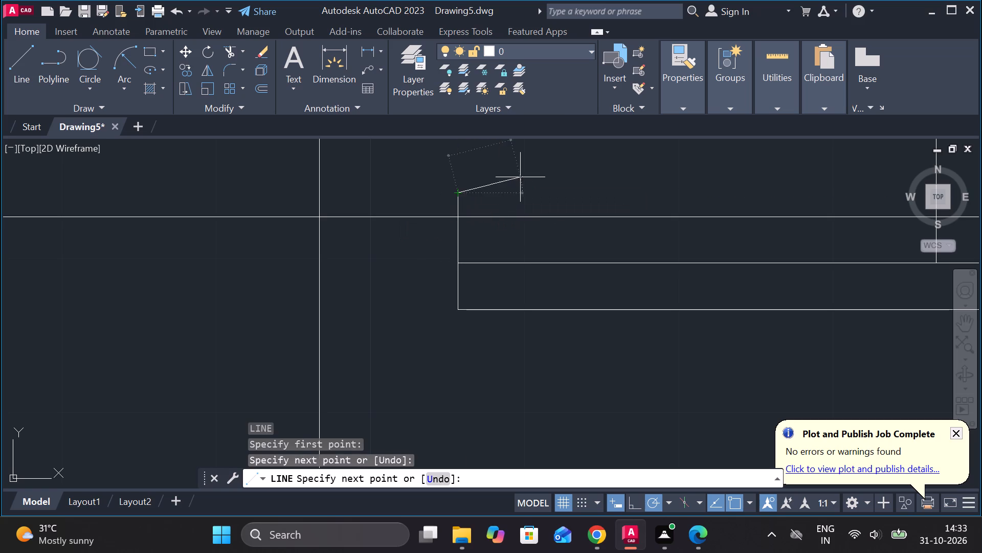
Trim the vertical line's overshoot above the horizontal centre line and the centre line segment above the thin rectangle's left half.
{"action": "type", "text": "TR"}
{"action": "key", "text": "space"}
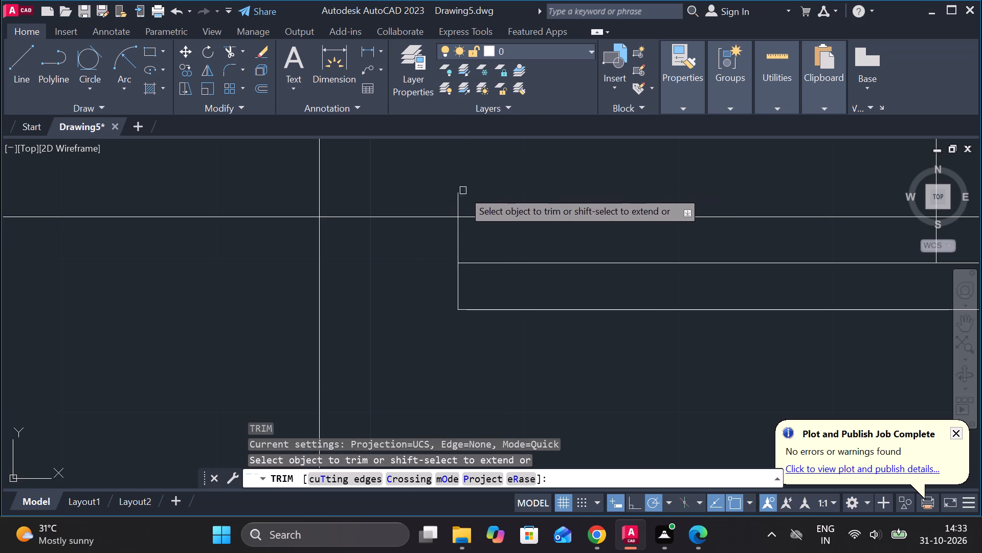
{"action": "left_click", "coordinate": [455, 193]}
{"action": "left_click", "coordinate": [482, 216]}
{"action": "scroll", "coordinate": [494, 215], "scroll_direction": "down", "scroll_amount": 2}
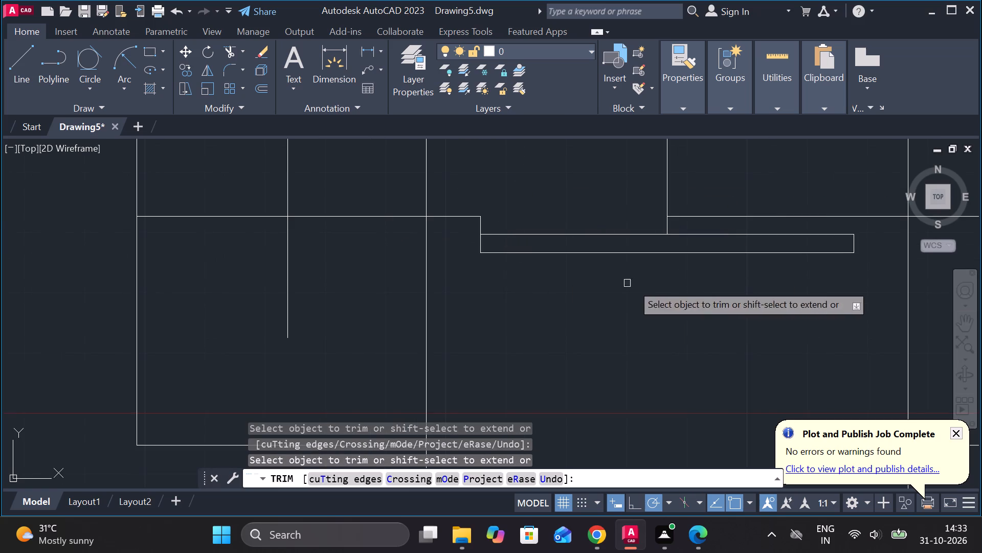
{"action": "middle_click_drag", "start_coordinate": [644, 284], "coordinate": [404, 296]}
{"action": "key", "text": "Escape"}
Draw a vertical line from the thin rectangle's upper right corner up past the horizontal centre line.
{"action": "key", "text": "l"}
{"action": "key", "text": "Return"}
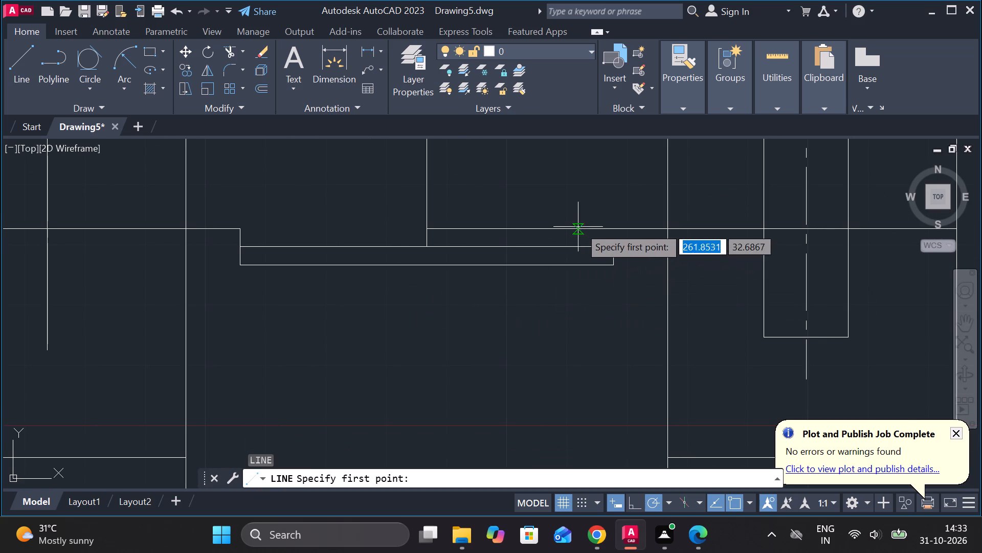
{"action": "left_click", "coordinate": [610, 245]}
{"action": "left_click", "coordinate": [608, 208]}
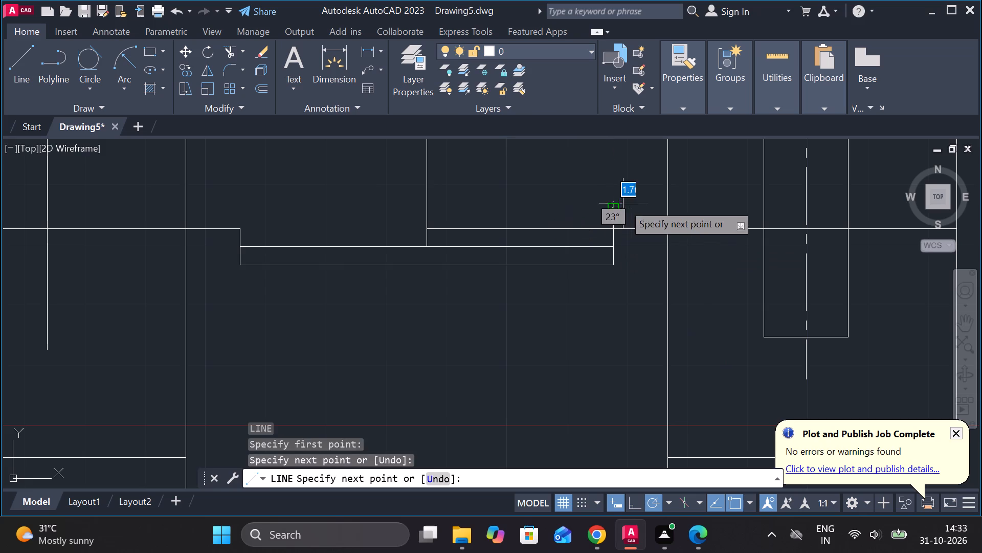
{"action": "key", "text": "Escape"}
Trim the centre line segment above the thin rectangle's right half and the new vertical line's overshoot.
{"action": "type", "text": "TR"}
{"action": "key", "text": "space"}
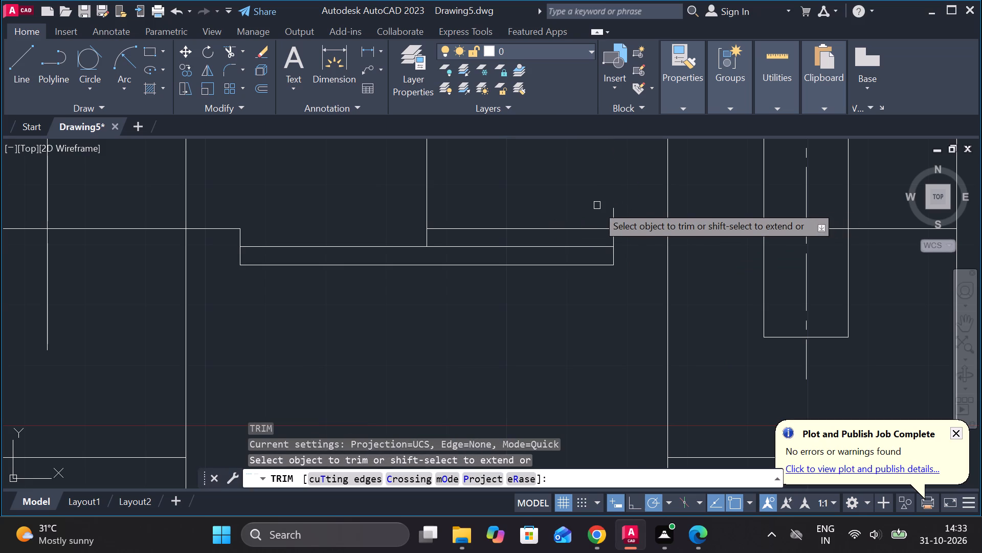
{"action": "left_click", "coordinate": [591, 228]}
{"action": "left_click", "coordinate": [614, 216]}
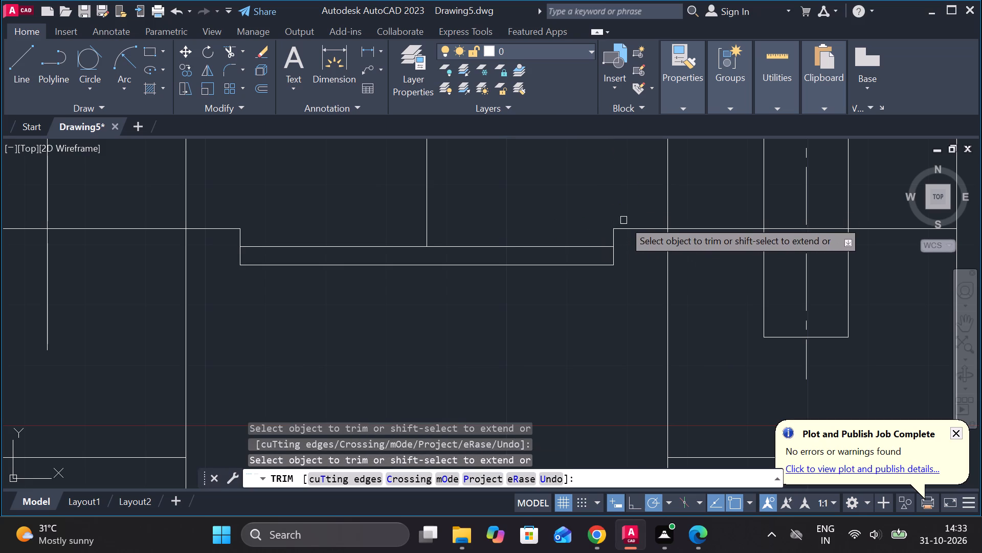
{"action": "scroll", "coordinate": [623, 224], "scroll_direction": "down", "scroll_amount": 3}
{"action": "middle_click", "coordinate": [563, 268]}
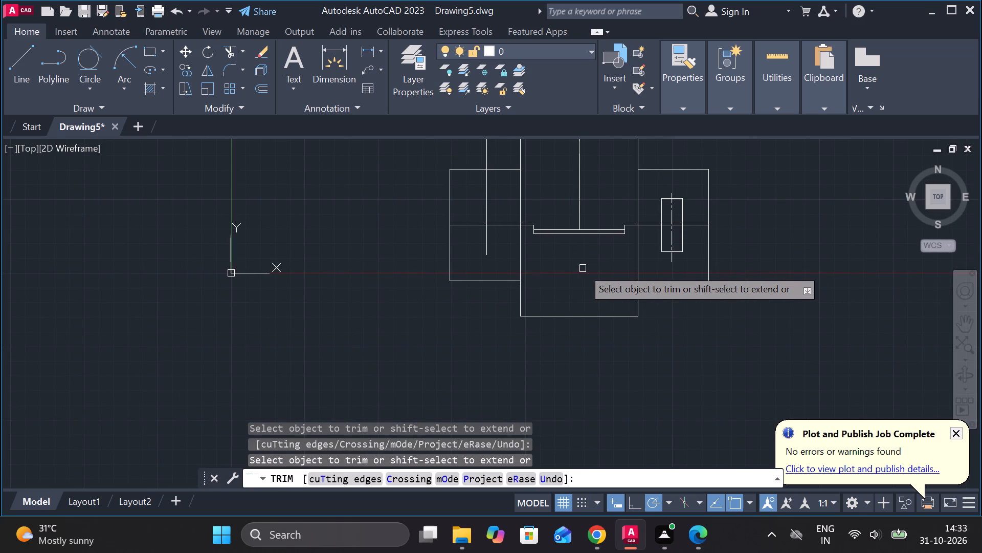
{"action": "key", "text": "Escape"}
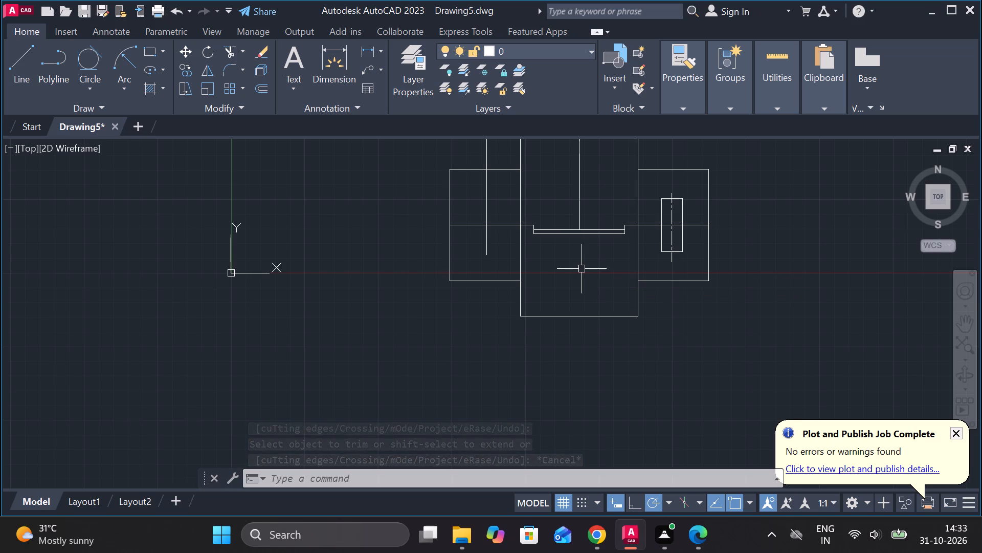
Project a vertical line from the keyway's lower inner corner in the circular view down to the central block's bottom edge.
{"action": "middle_click_drag", "start_coordinate": [587, 261], "coordinate": [555, 317]}
{"action": "scroll", "coordinate": [566, 297], "scroll_direction": "down", "scroll_amount": 2}
{"action": "scroll", "coordinate": [586, 218], "scroll_direction": "up", "scroll_amount": 1}
{"action": "key", "text": "l"}
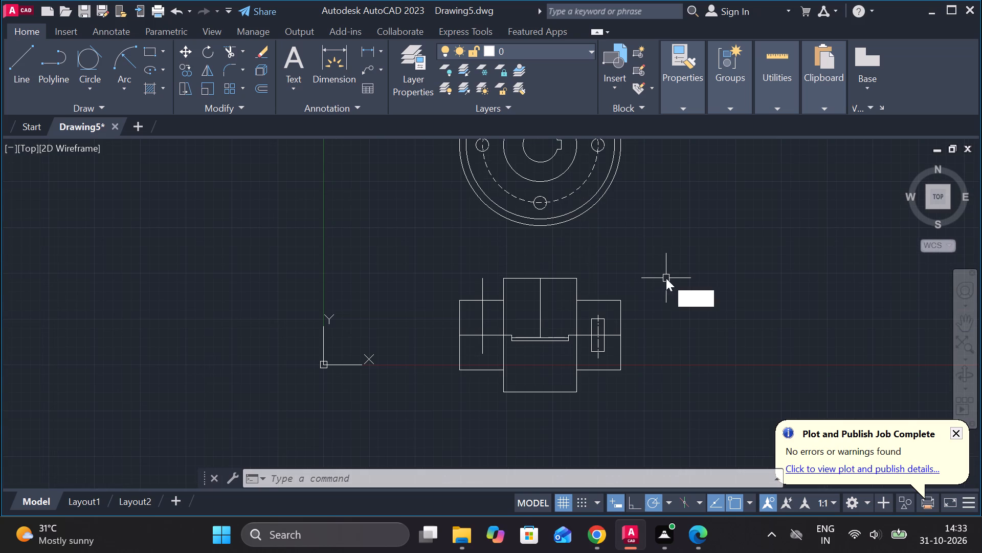
{"action": "key", "text": "Return"}
{"action": "middle_click_drag", "start_coordinate": [576, 237], "coordinate": [564, 296]}
{"action": "scroll", "coordinate": [544, 220], "scroll_direction": "up", "scroll_amount": 3}
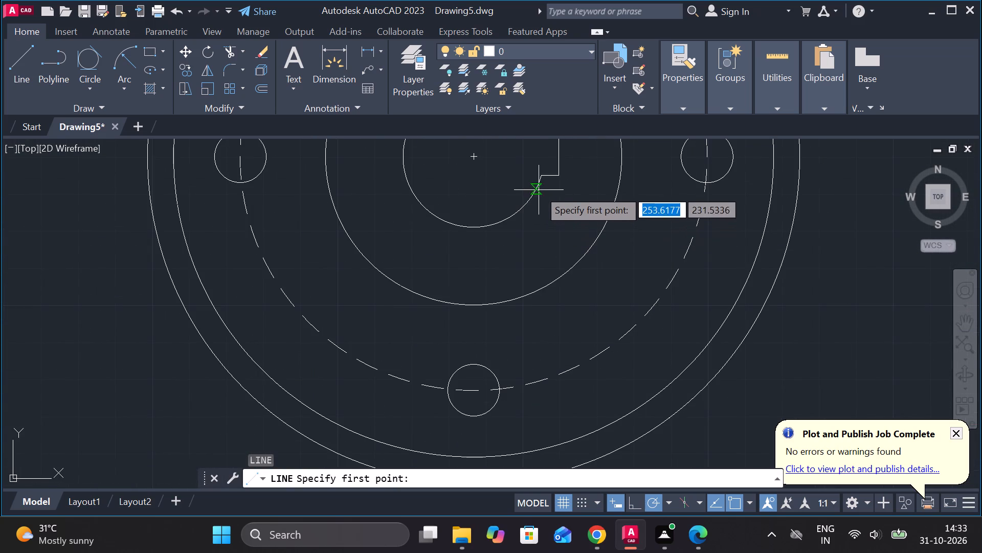
{"action": "left_click", "coordinate": [542, 173]}
{"action": "scroll", "coordinate": [542, 216], "scroll_direction": "down", "scroll_amount": 3}
{"action": "middle_click_drag", "start_coordinate": [560, 269], "coordinate": [527, 156]}
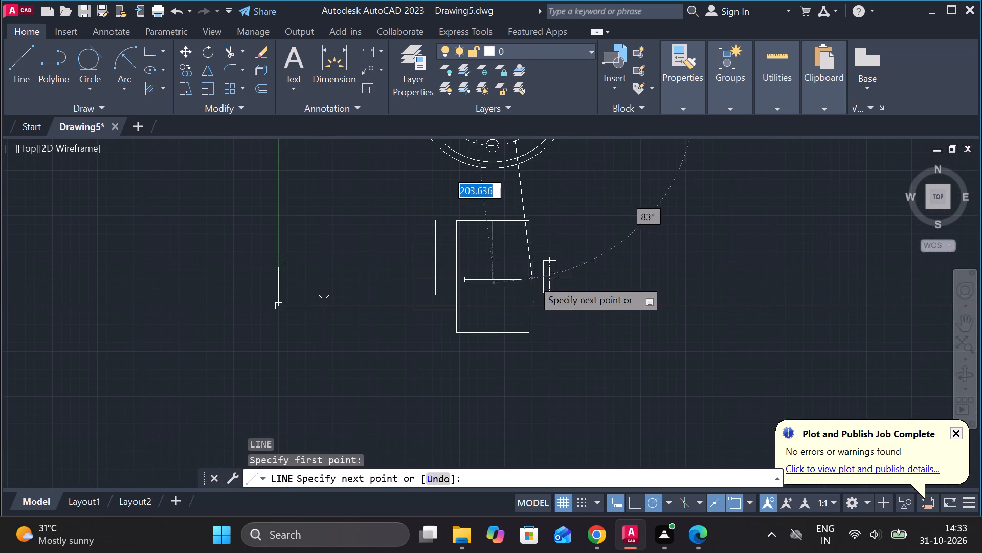
{"action": "middle_click_drag", "start_coordinate": [512, 314], "coordinate": [493, 214]}
{"action": "left_click", "coordinate": [486, 239]}
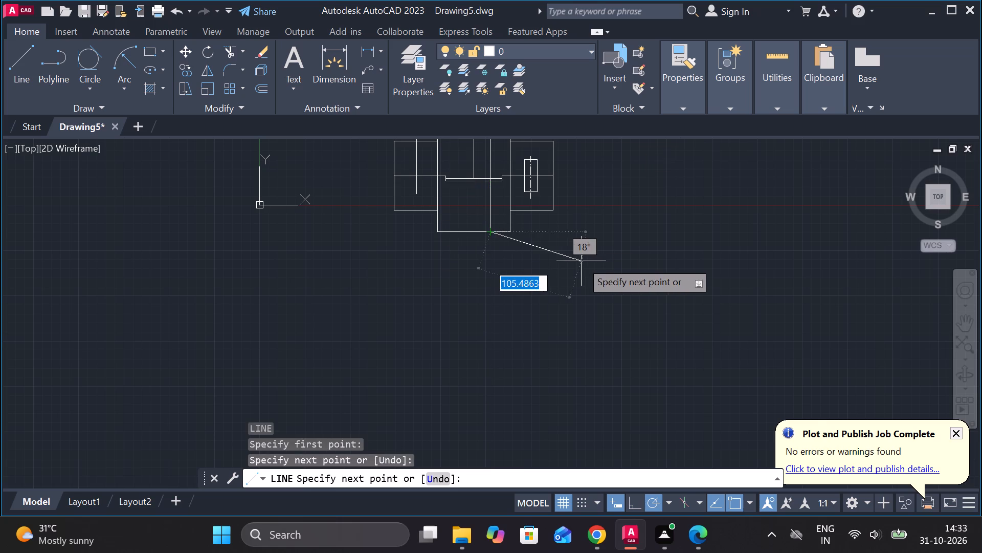
{"action": "key", "text": "Escape"}
Project a second vertical line from the keyway's lower outer corner down past the central block's bottom edge.
{"action": "middle_click_drag", "start_coordinate": [534, 218], "coordinate": [504, 447]}
{"action": "key", "text": "space"}
{"action": "key", "text": "space"}
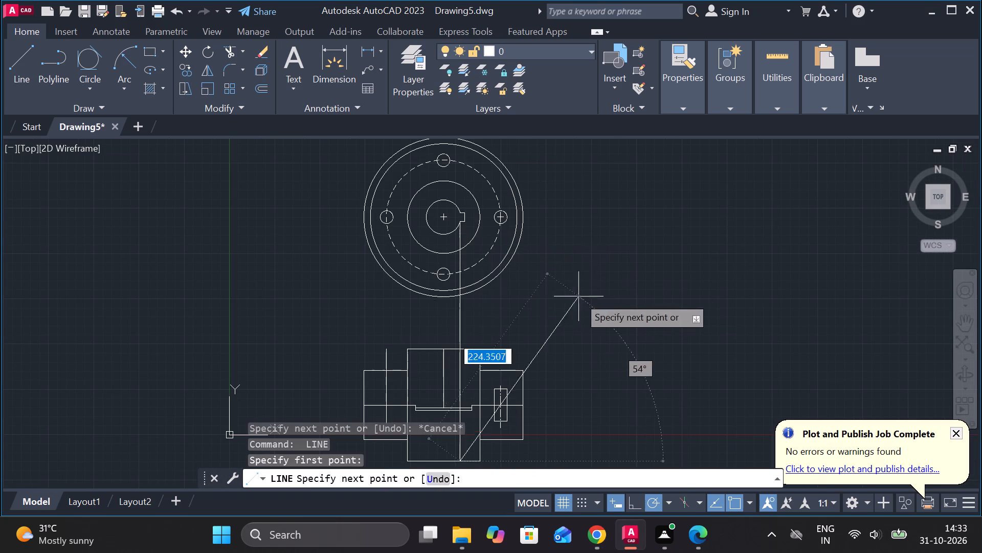
{"action": "key", "text": "Escape"}
{"action": "key", "text": "space"}
{"action": "scroll", "coordinate": [453, 216], "scroll_direction": "up", "scroll_amount": 2}
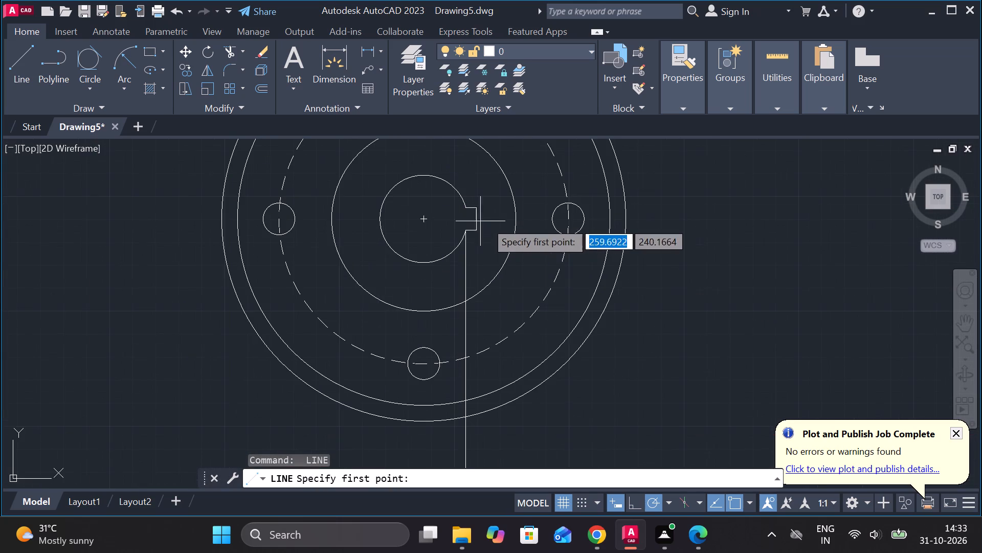
{"action": "left_click", "coordinate": [485, 230]}
{"action": "scroll", "coordinate": [484, 304], "scroll_direction": "down", "scroll_amount": 1}
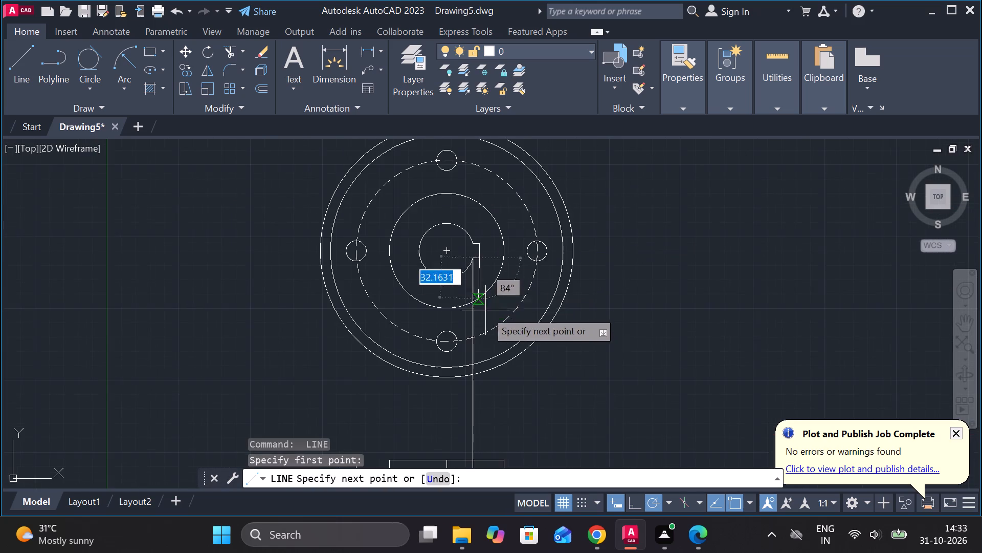
{"action": "middle_click_drag", "start_coordinate": [485, 354], "coordinate": [508, 67]}
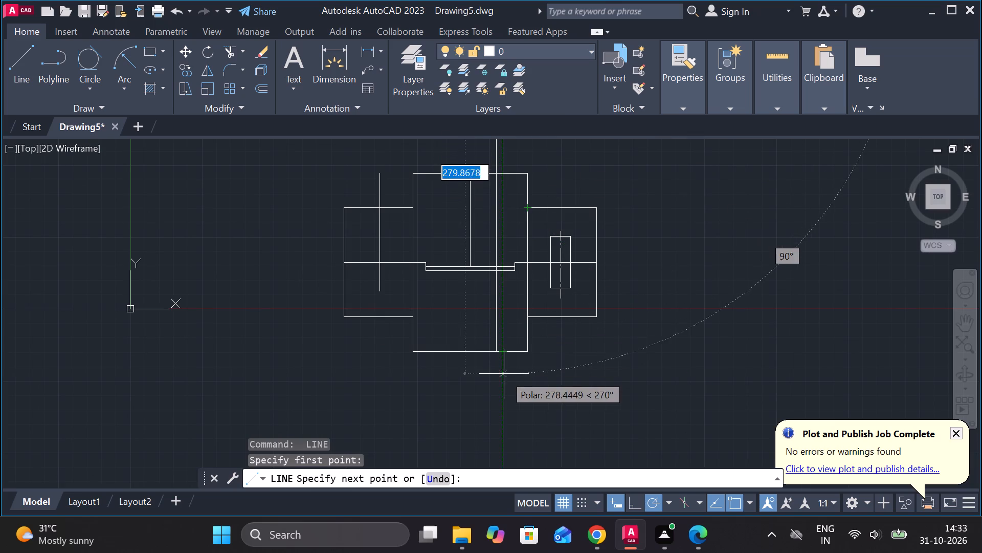
{"action": "left_click", "coordinate": [505, 374]}
{"action": "key", "text": "Escape"}
Trim the second projection line below the central block and both projection lines inside the thin rectangle.
{"action": "type", "text": "TR"}
{"action": "key", "text": "space"}
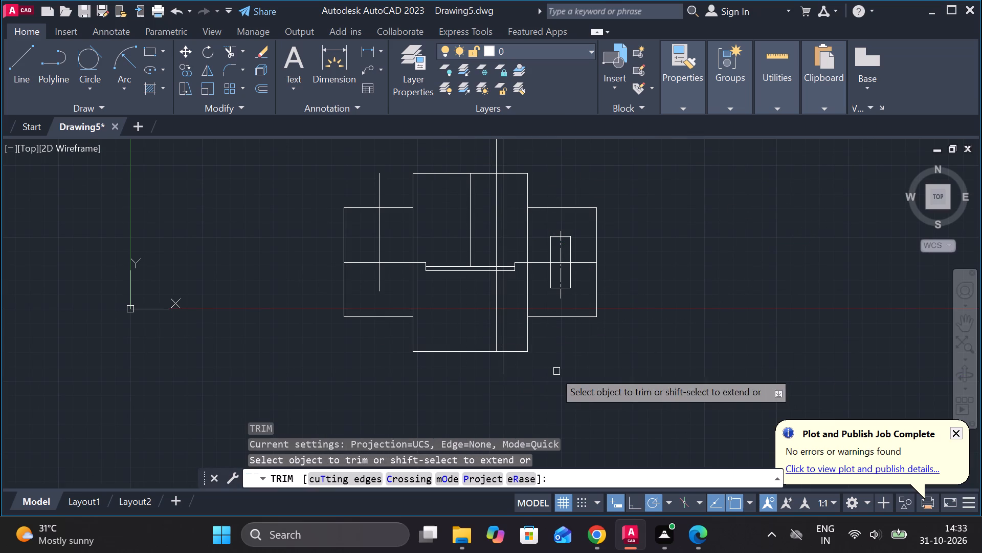
{"action": "left_click", "coordinate": [502, 367]}
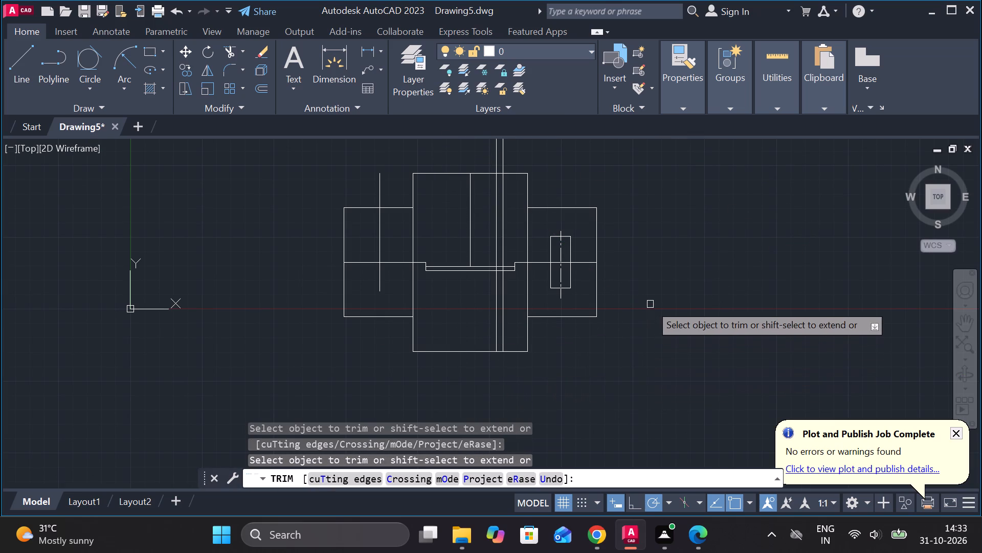
{"action": "scroll", "coordinate": [506, 258], "scroll_direction": "up", "scroll_amount": 5}
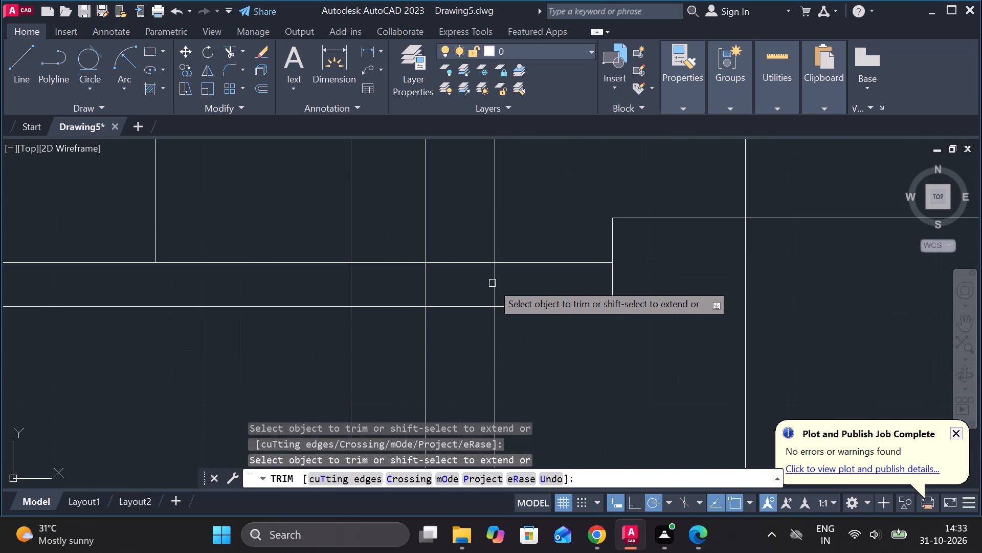
{"action": "left_click", "coordinate": [506, 285]}
{"action": "left_click", "coordinate": [414, 279]}
Trim away the parts of both projection lines above the central block's top edge.
{"action": "scroll", "coordinate": [422, 279], "scroll_direction": "down", "scroll_amount": 2}
{"action": "middle_click_drag", "start_coordinate": [484, 244], "coordinate": [483, 250]}
{"action": "scroll", "coordinate": [483, 250], "scroll_direction": "down", "scroll_amount": 1}
{"action": "middle_click_drag", "start_coordinate": [484, 243], "coordinate": [493, 434]}
{"action": "middle_click_drag", "start_coordinate": [482, 251], "coordinate": [501, 358]}
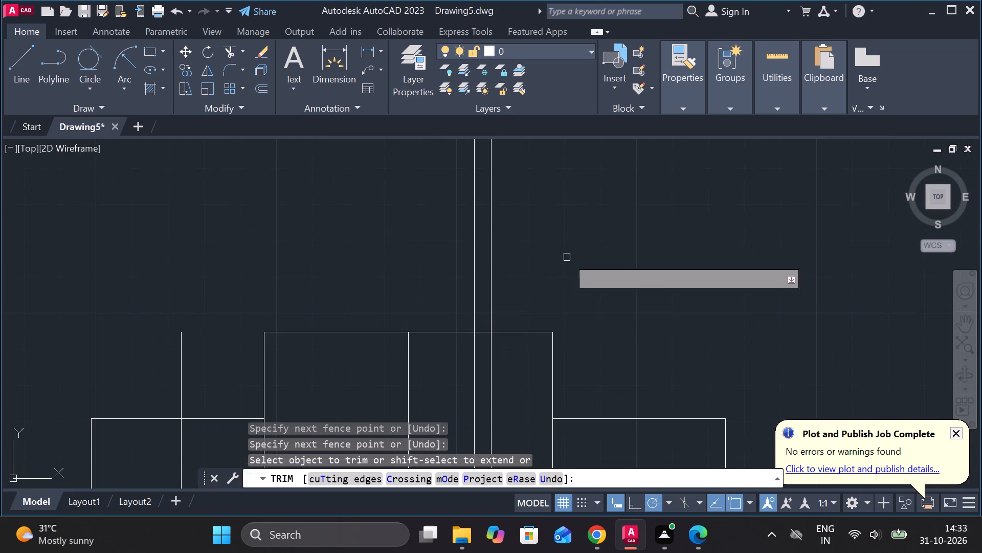
{"action": "left_click_drag", "start_coordinate": [579, 241], "coordinate": [564, 240]}
{"action": "left_click", "coordinate": [415, 212]}
{"action": "scroll", "coordinate": [532, 211], "scroll_direction": "down", "scroll_amount": 3}
{"action": "middle_click_drag", "start_coordinate": [551, 204], "coordinate": [559, 289]}
{"action": "middle_click_drag", "start_coordinate": [598, 310], "coordinate": [662, 160]}
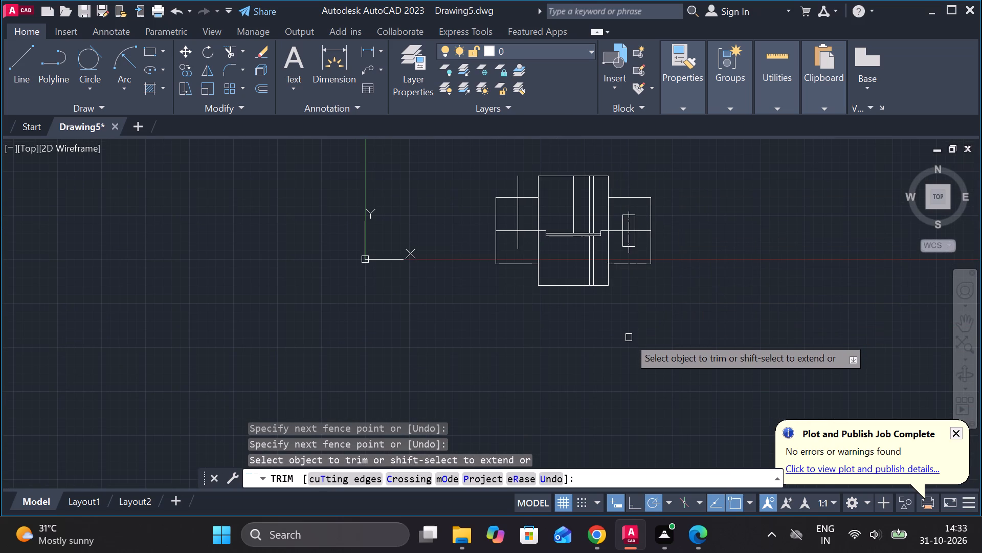
{"action": "key", "text": "Escape"}
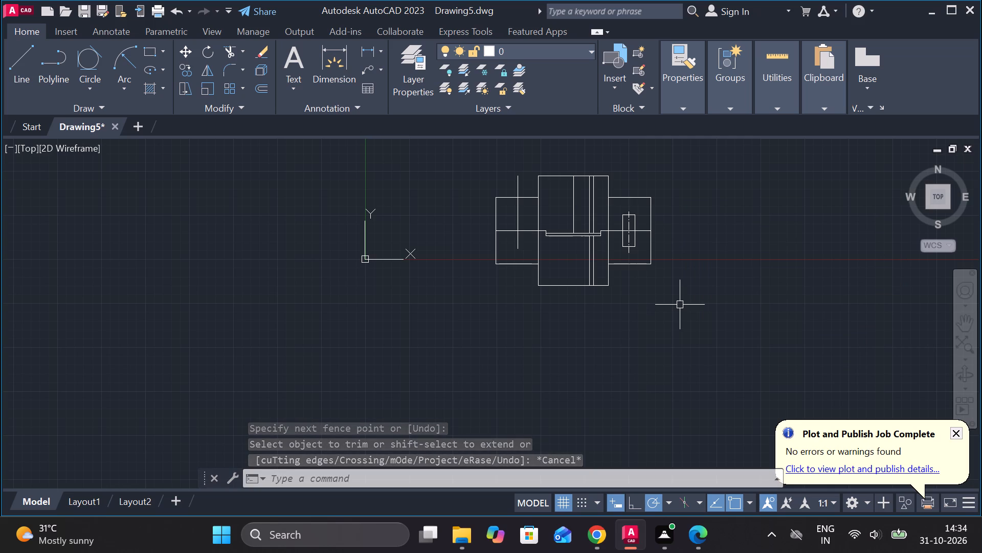
Stretch the lower end of the left flange's vertical line straight down by about 69, past the flange's bottom edge.
{"action": "left_click", "coordinate": [520, 210]}
{"action": "left_click", "coordinate": [516, 250]}
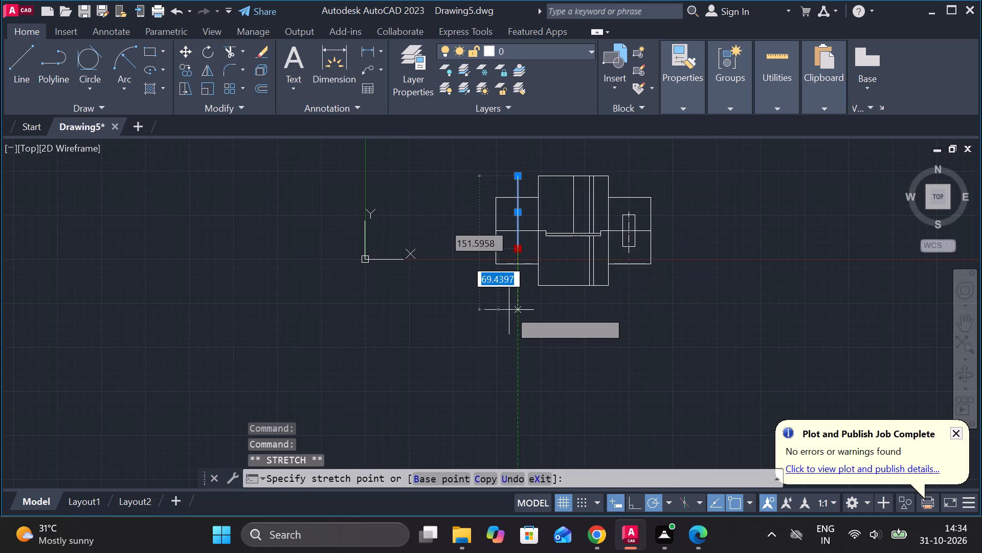
{"action": "left_click", "coordinate": [509, 310]}
{"action": "key", "text": "Escape"}
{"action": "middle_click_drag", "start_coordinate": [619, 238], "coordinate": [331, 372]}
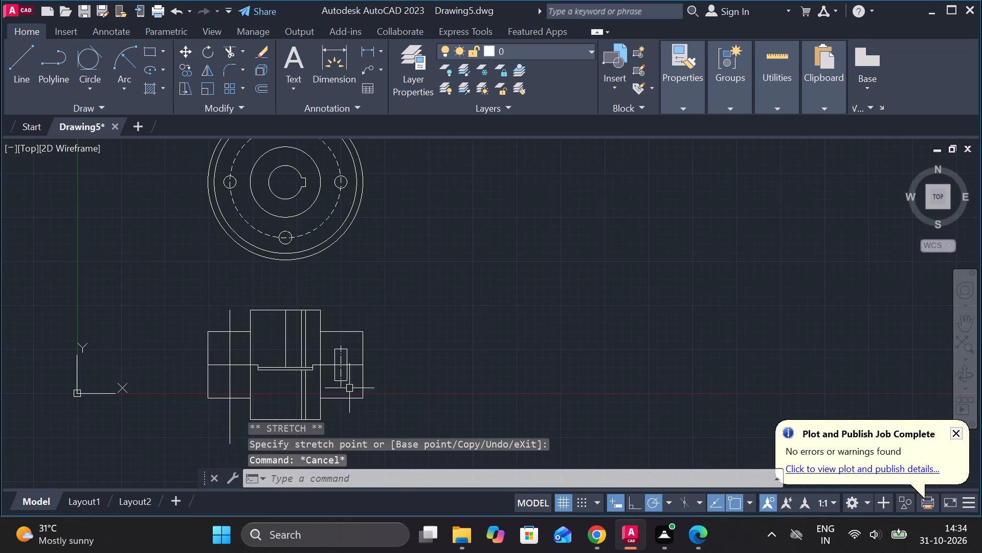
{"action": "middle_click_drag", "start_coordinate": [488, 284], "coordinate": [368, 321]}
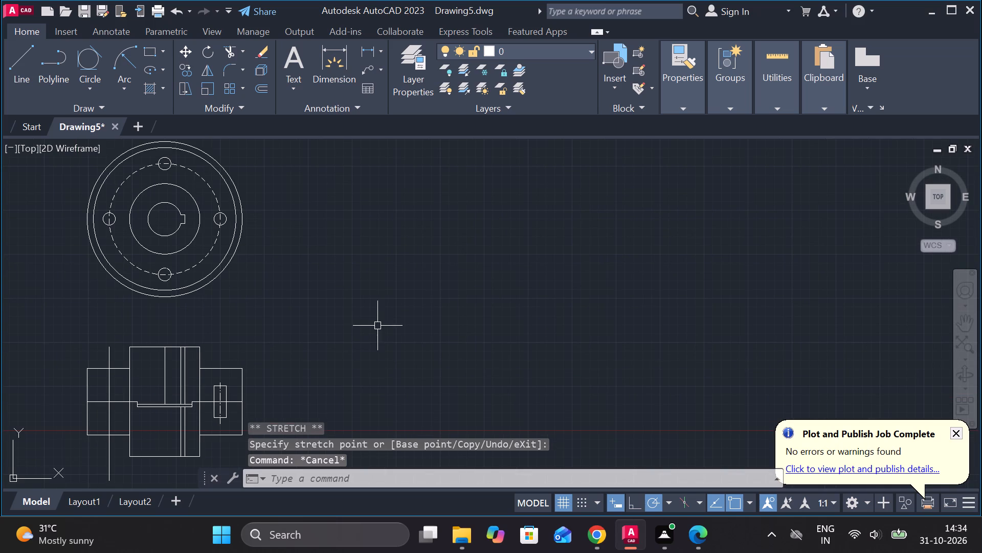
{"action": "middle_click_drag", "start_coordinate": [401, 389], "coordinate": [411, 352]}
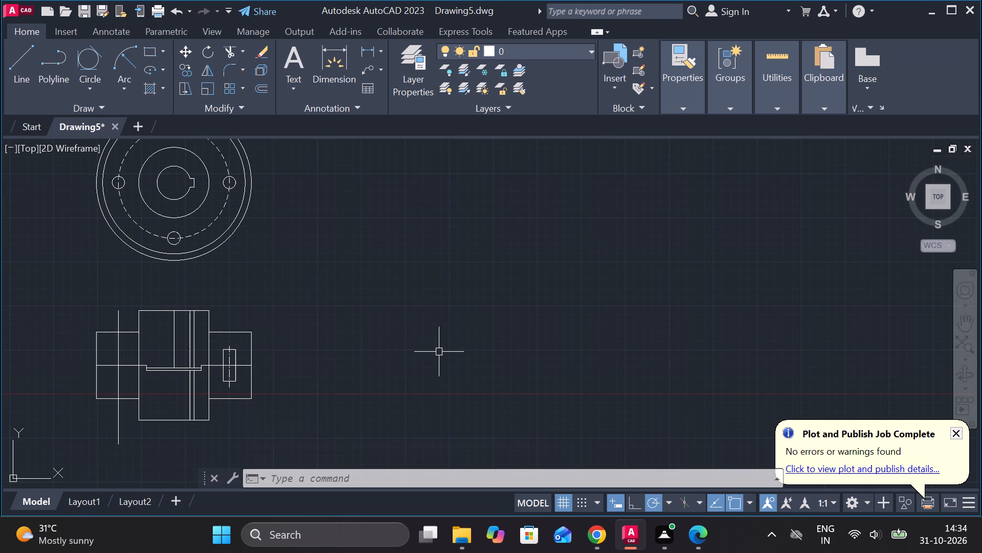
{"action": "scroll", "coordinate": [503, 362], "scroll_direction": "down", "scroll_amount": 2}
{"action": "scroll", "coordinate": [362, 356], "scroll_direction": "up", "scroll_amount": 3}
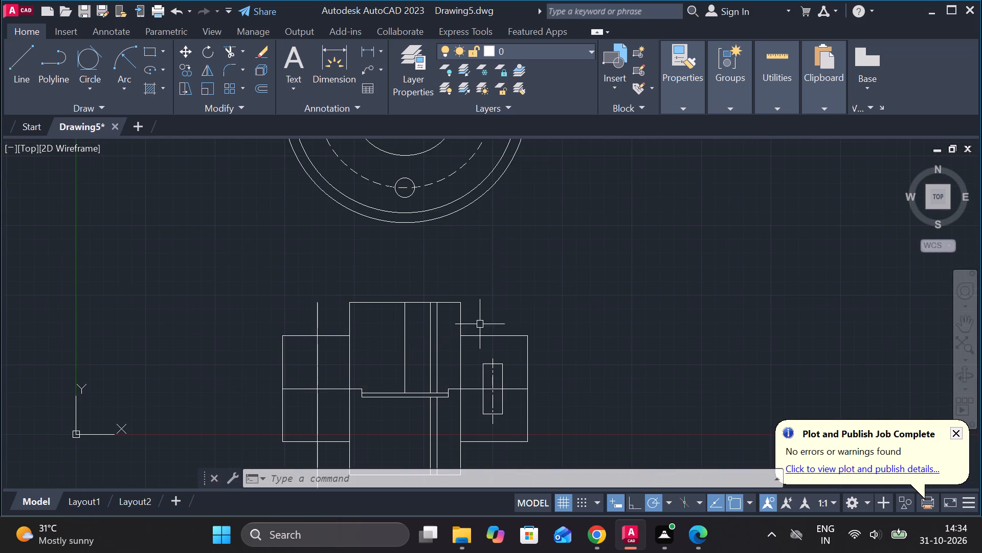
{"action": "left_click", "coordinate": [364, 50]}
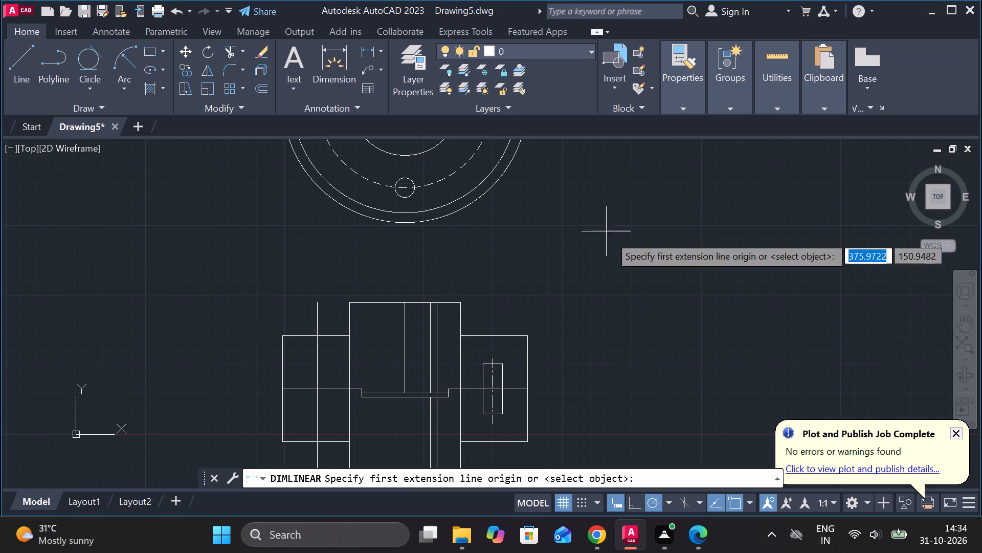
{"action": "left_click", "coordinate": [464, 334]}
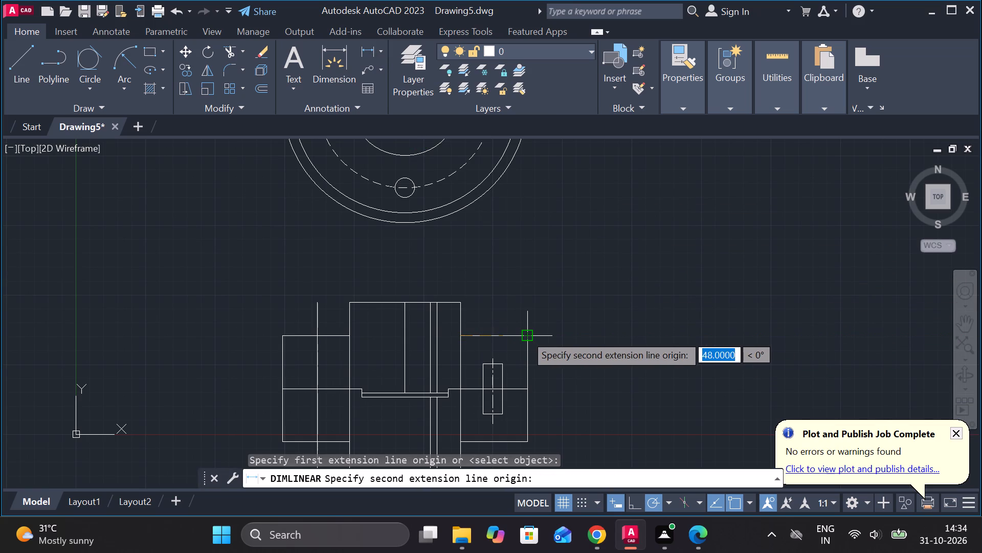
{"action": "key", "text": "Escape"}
Draw a closed rectangle 40 wide by 20 high from lines in the empty space to the right of the stepped profile.
{"action": "middle_click_drag", "start_coordinate": [559, 318], "coordinate": [413, 245]}
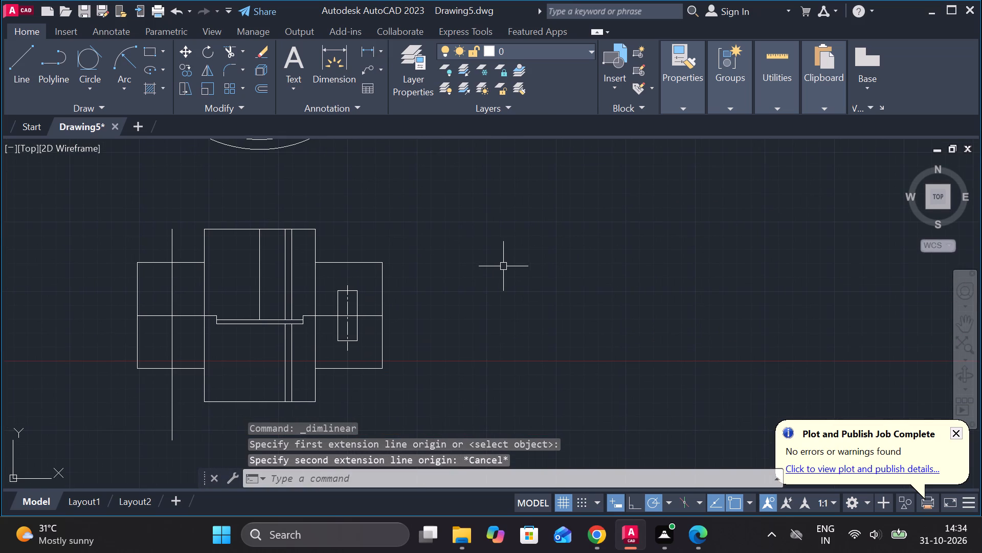
{"action": "key", "text": "l"}
{"action": "key", "text": "Return"}
{"action": "left_click", "coordinate": [492, 230]}
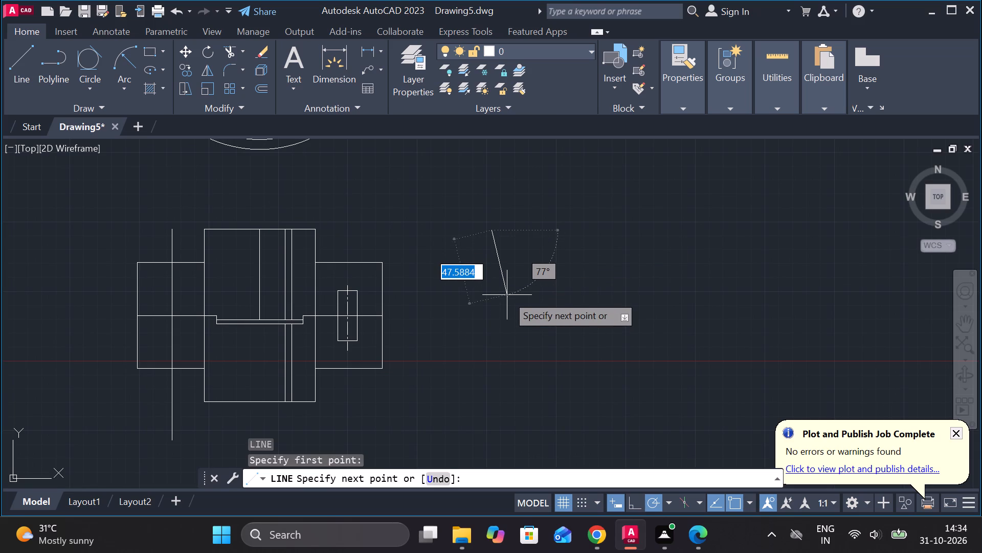
{"action": "type", "text": "10"}
{"action": "key", "text": "Return"}
{"action": "key", "text": "ctrl+z"}
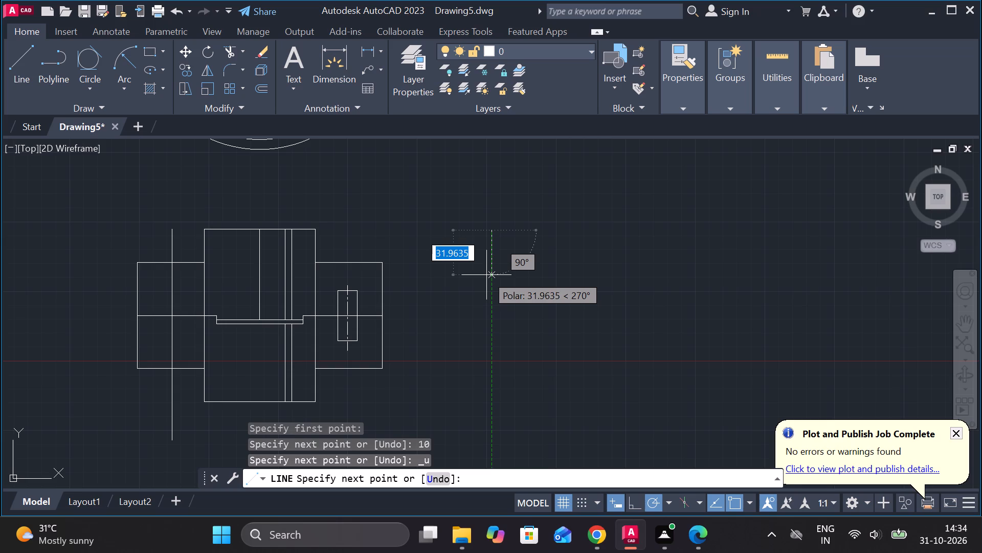
{"action": "type", "text": "20"}
{"action": "key", "text": "Return"}
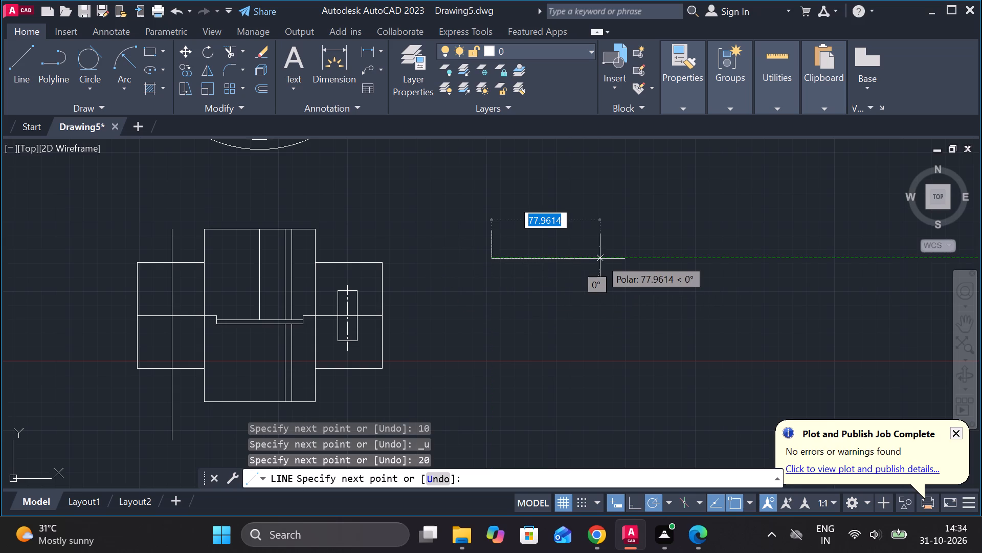
{"action": "type", "text": "40"}
{"action": "key", "text": "Return"}
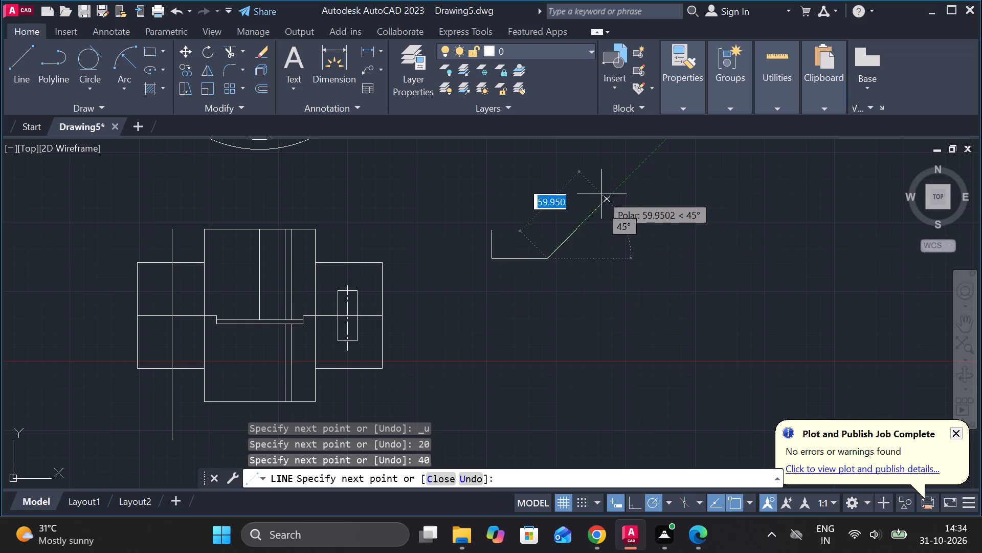
{"action": "scroll", "coordinate": [529, 219], "scroll_direction": "up", "scroll_amount": 1}
{"action": "type", "text": "20"}
{"action": "key", "text": "Return"}
{"action": "left_click", "coordinate": [465, 239]}
{"action": "key", "text": "Escape"}
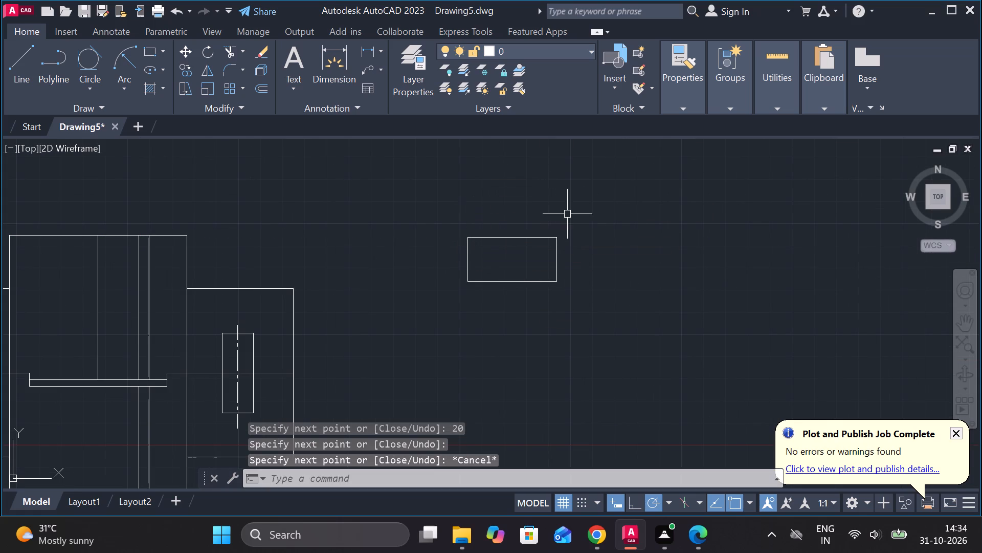
Draw a vertical line through the rectangle joining the midpoints of its top and bottom edges.
{"action": "type", "text": "L'"}
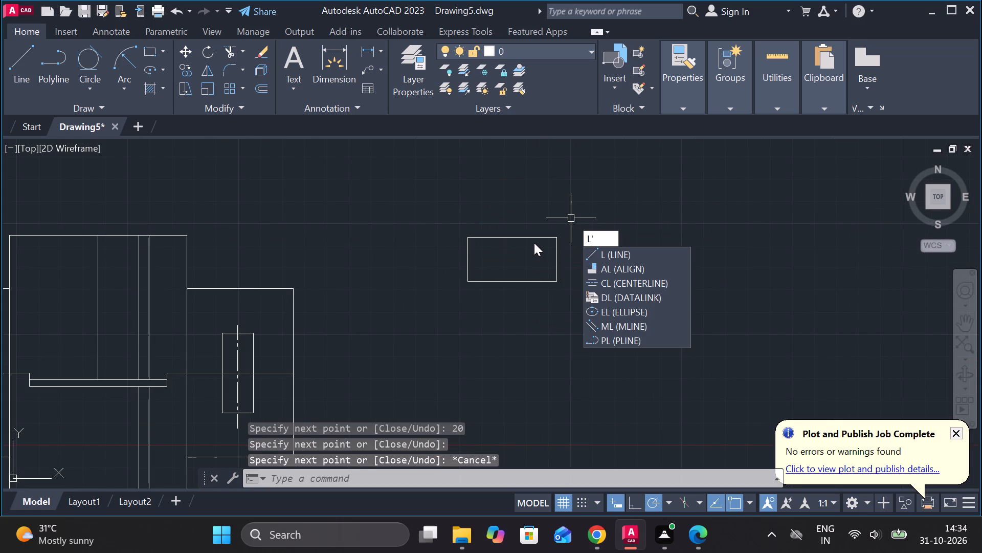
{"action": "key", "text": "BackSpace"}
{"action": "key", "text": "Return"}
{"action": "left_click", "coordinate": [514, 241]}
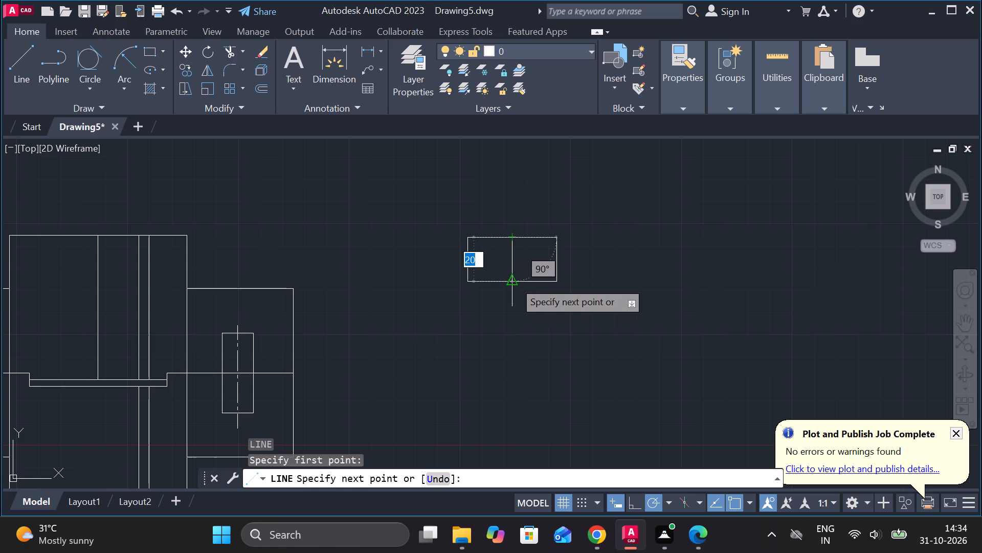
{"action": "left_click", "coordinate": [514, 281]}
{"action": "key", "text": "Escape"}
Offset the rectangle's vertical middle line by 10 to each side.
{"action": "scroll", "coordinate": [518, 258], "scroll_direction": "up", "scroll_amount": 3}
{"action": "left_click", "coordinate": [485, 243]}
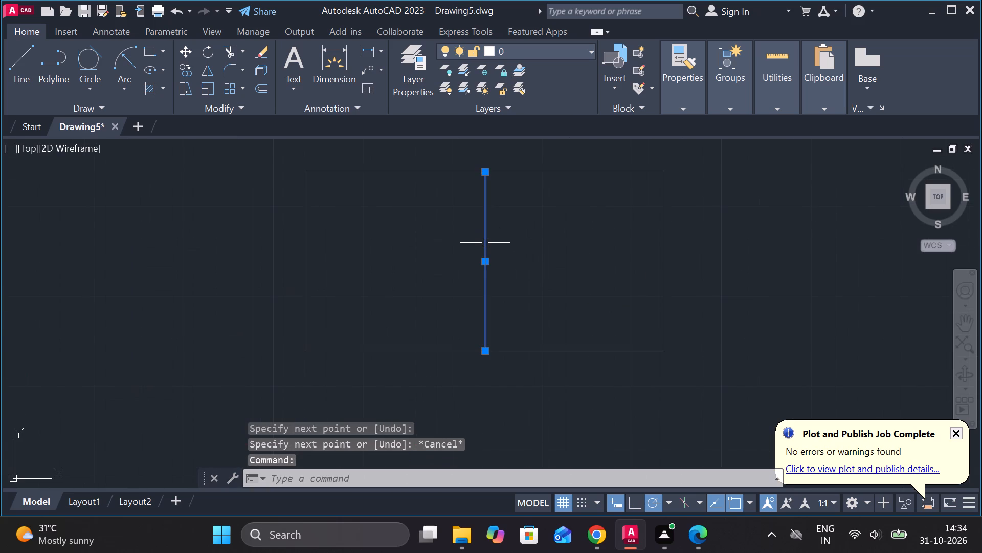
{"action": "key", "text": "o"}
{"action": "key", "text": "Return"}
{"action": "key", "text": "Return"}
{"action": "type", "text": "10"}
{"action": "key", "text": "space"}
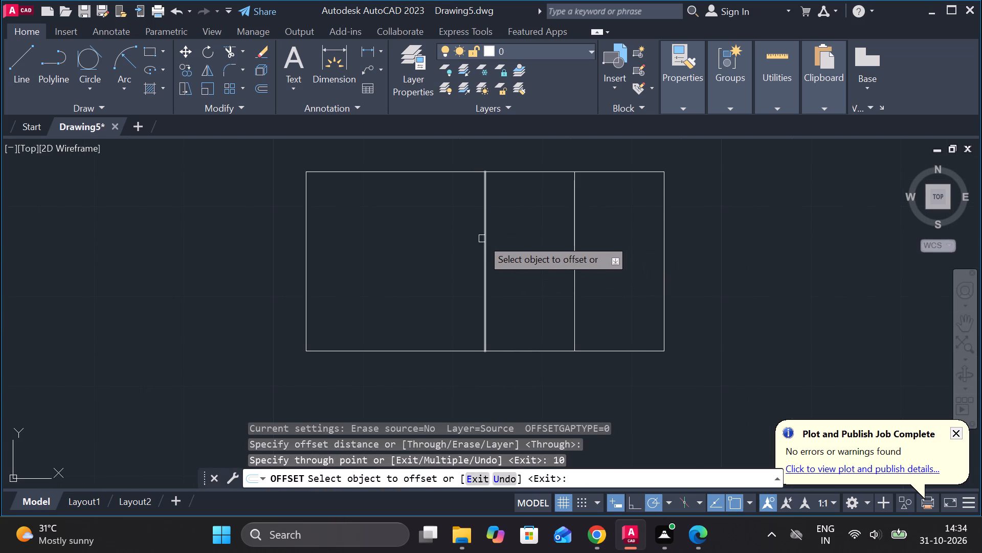
{"action": "left_click", "coordinate": [482, 239]}
{"action": "type", "text": "10"}
{"action": "key", "text": "Return"}
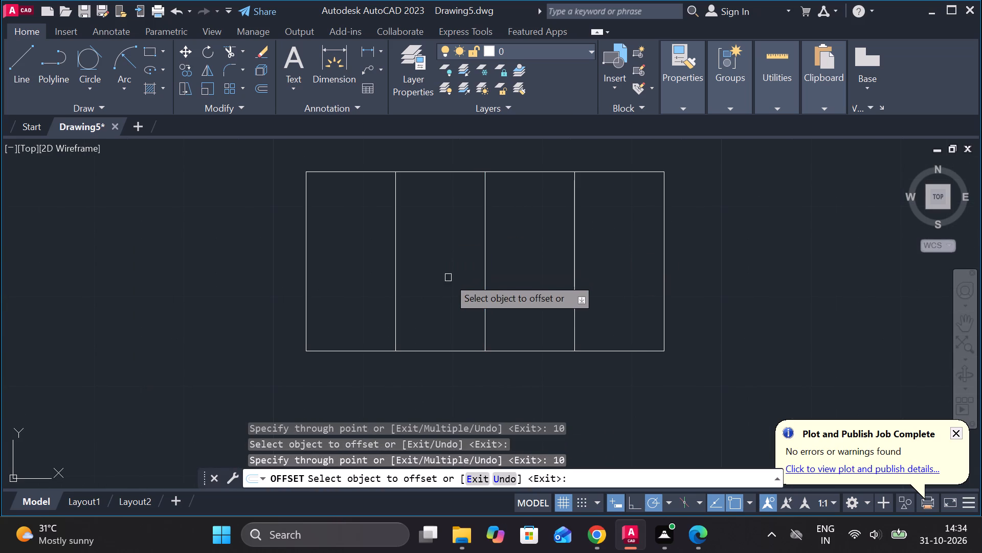
Offset the rectangle's top and bottom edges inward by 2.
{"action": "left_click", "coordinate": [443, 173]}
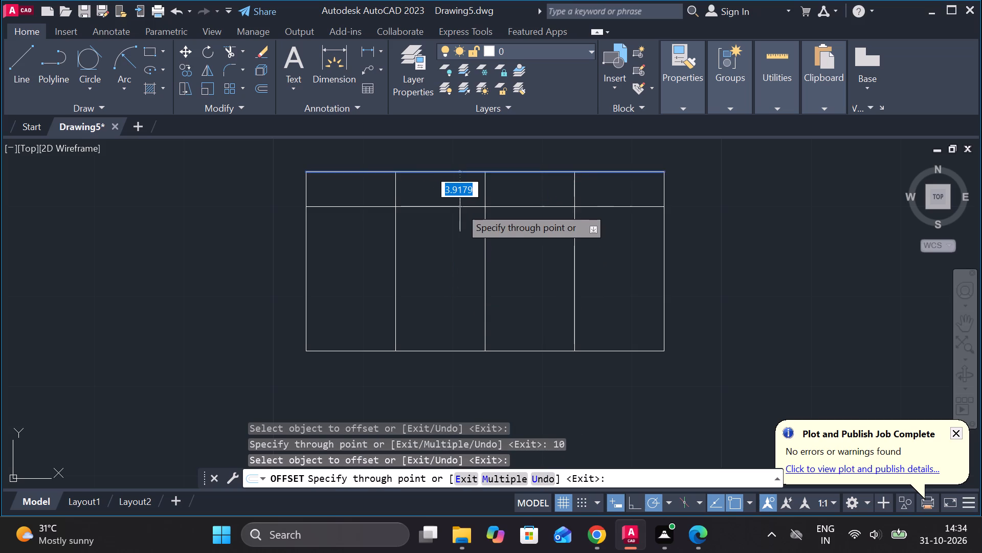
{"action": "type", "text": "2"}
{"action": "key", "text": "space"}
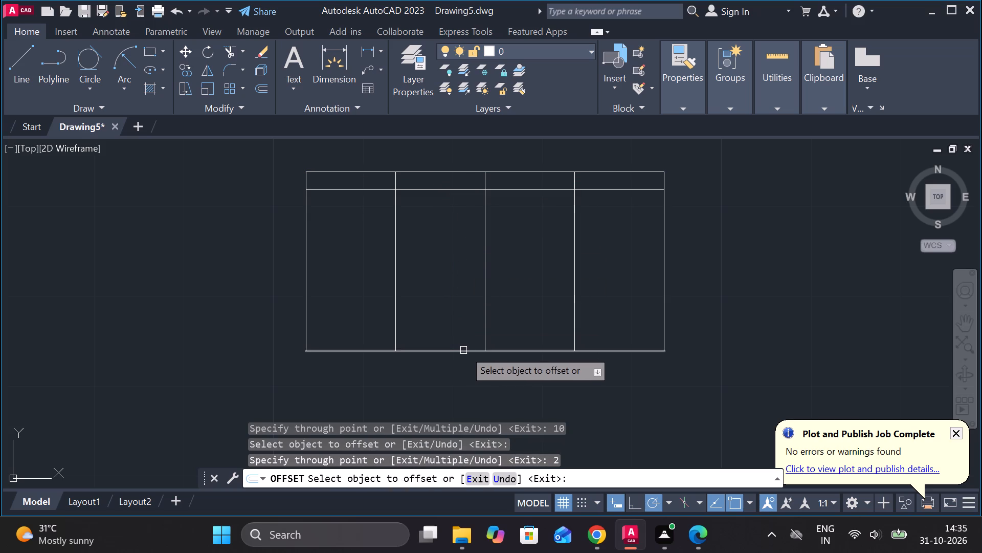
{"action": "left_click", "coordinate": [447, 353]}
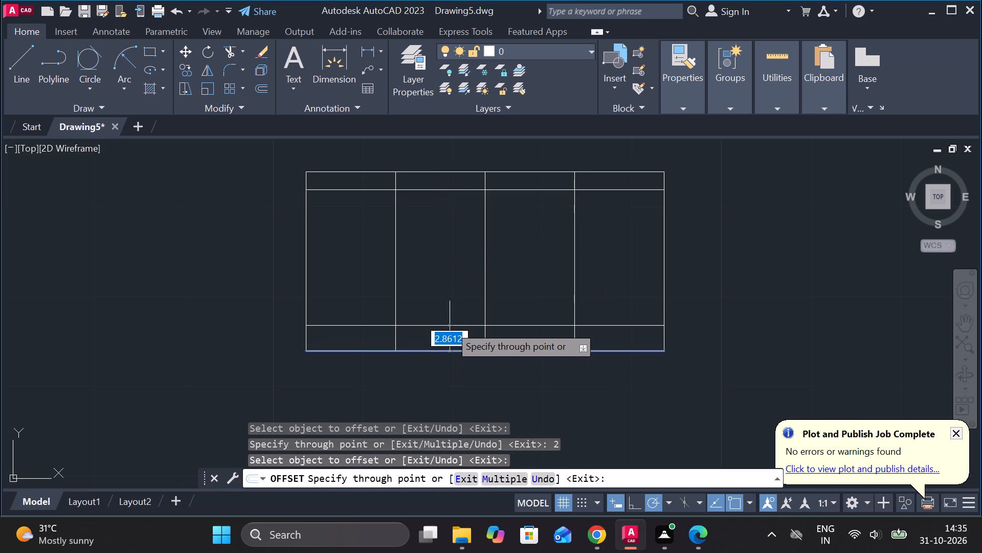
{"action": "type", "text": "2"}
{"action": "key", "text": "space"}
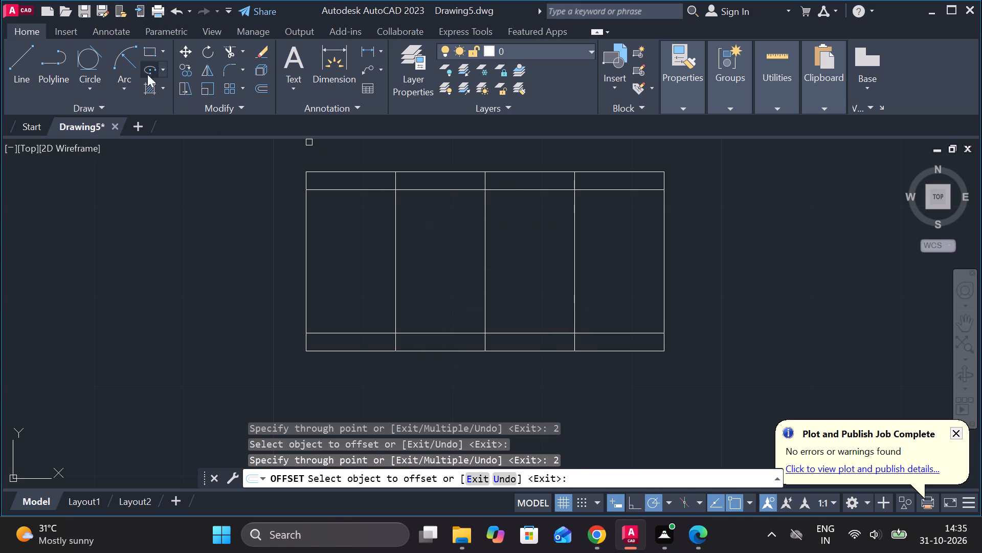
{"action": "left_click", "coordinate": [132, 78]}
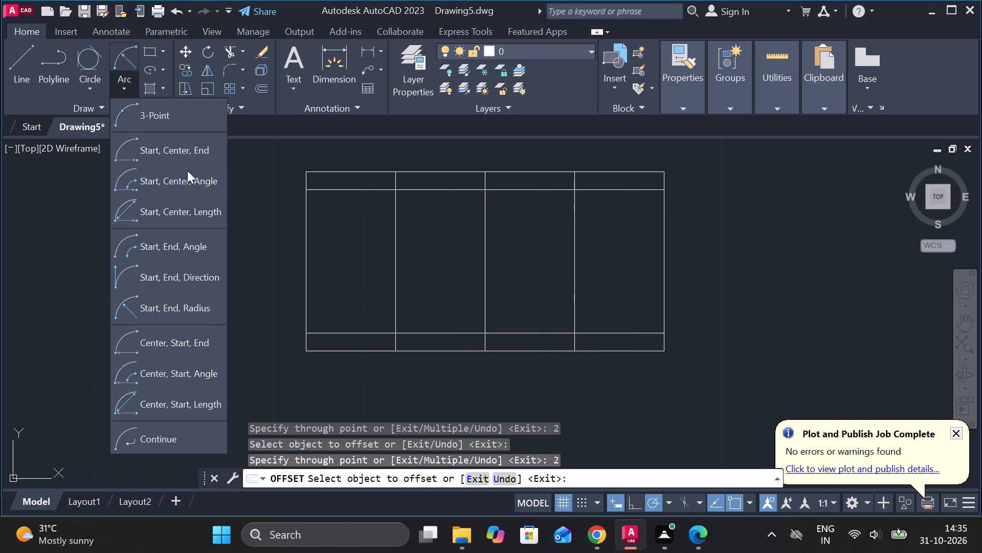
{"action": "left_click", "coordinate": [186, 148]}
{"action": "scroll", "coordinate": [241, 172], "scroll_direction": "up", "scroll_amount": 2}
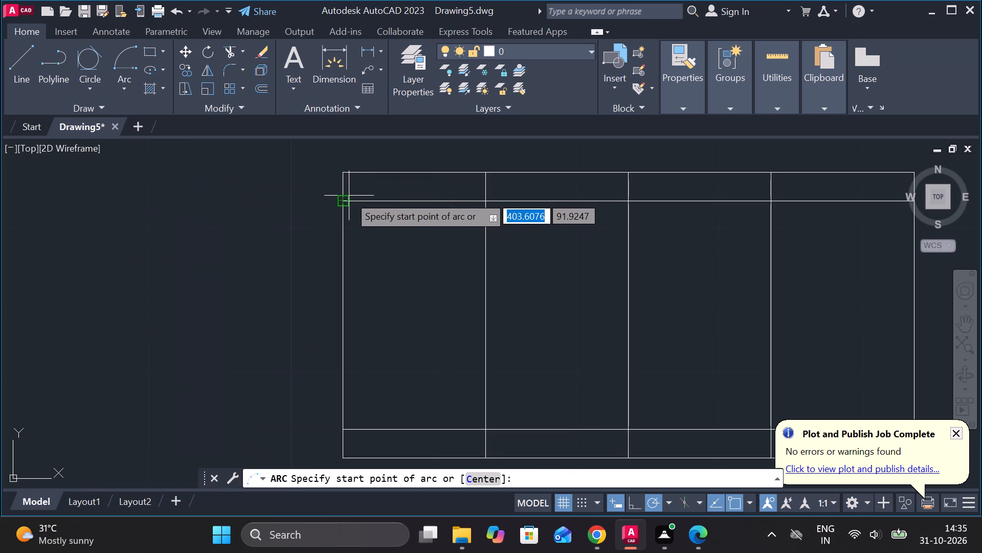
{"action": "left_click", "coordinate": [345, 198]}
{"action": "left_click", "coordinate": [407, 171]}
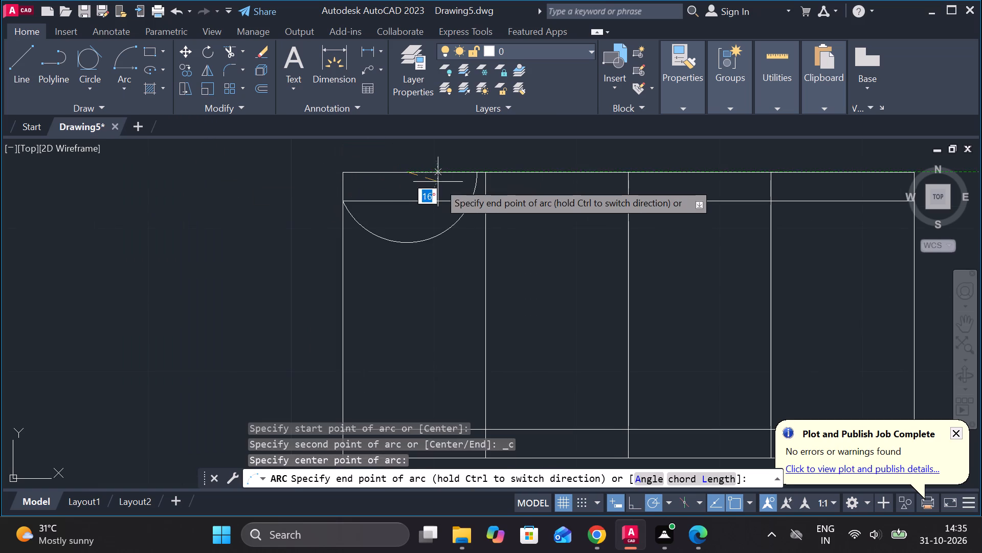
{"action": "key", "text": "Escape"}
Draw three-point arcs over the first, middle two and last columns, starting and ending on the upper offset line and peaking at the top edge.
{"action": "key", "text": "space"}
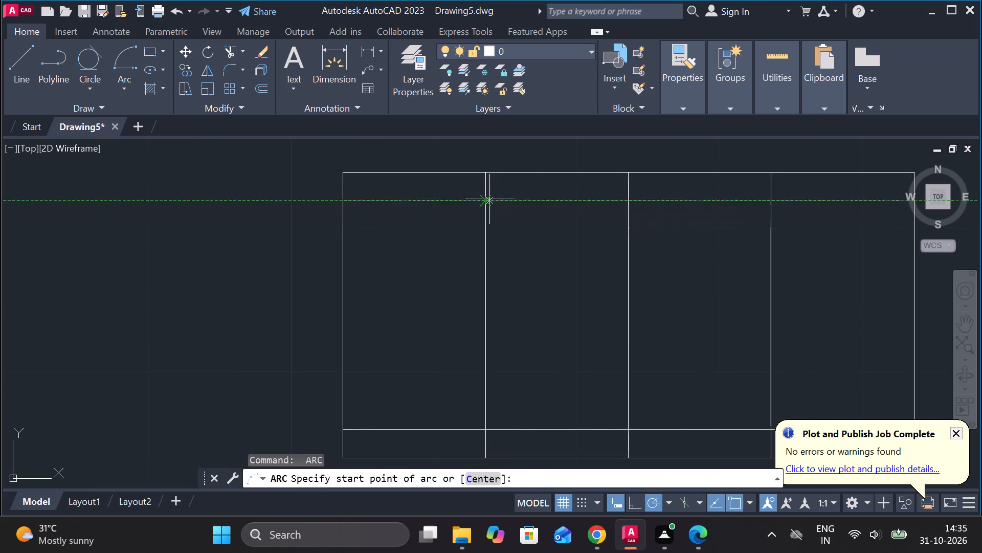
{"action": "left_click", "coordinate": [484, 199]}
{"action": "left_click", "coordinate": [417, 174]}
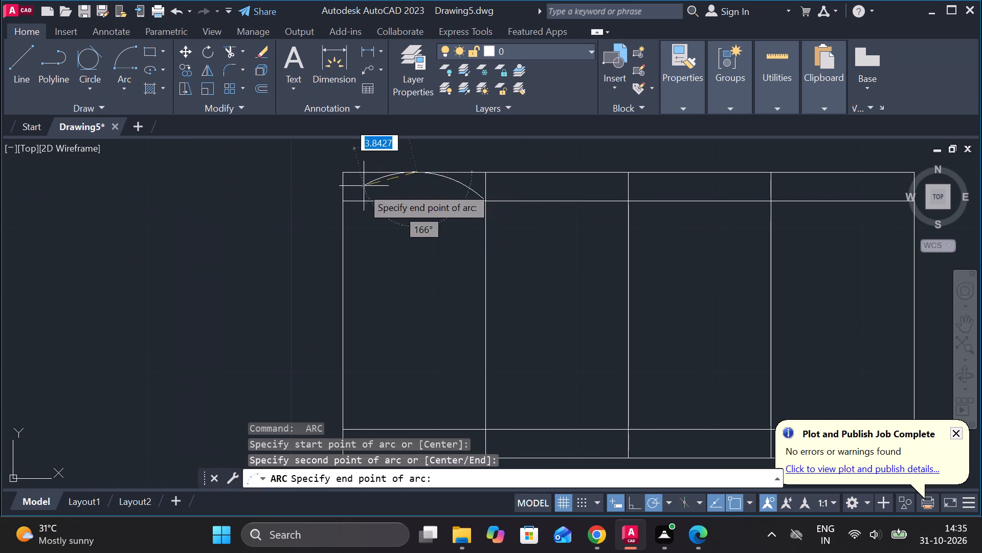
{"action": "left_click", "coordinate": [340, 204]}
{"action": "key", "text": "space"}
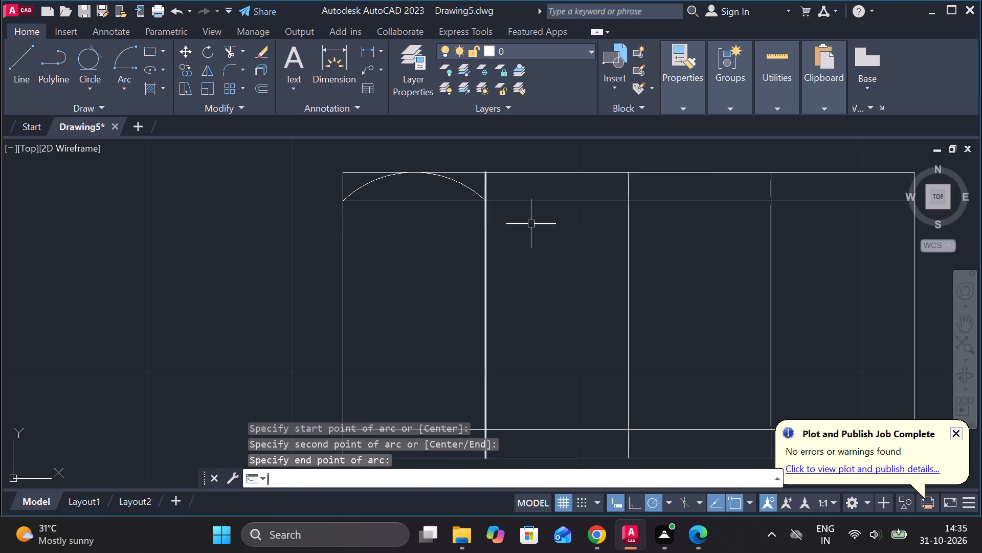
{"action": "left_click", "coordinate": [495, 200]}
{"action": "left_click", "coordinate": [627, 177]}
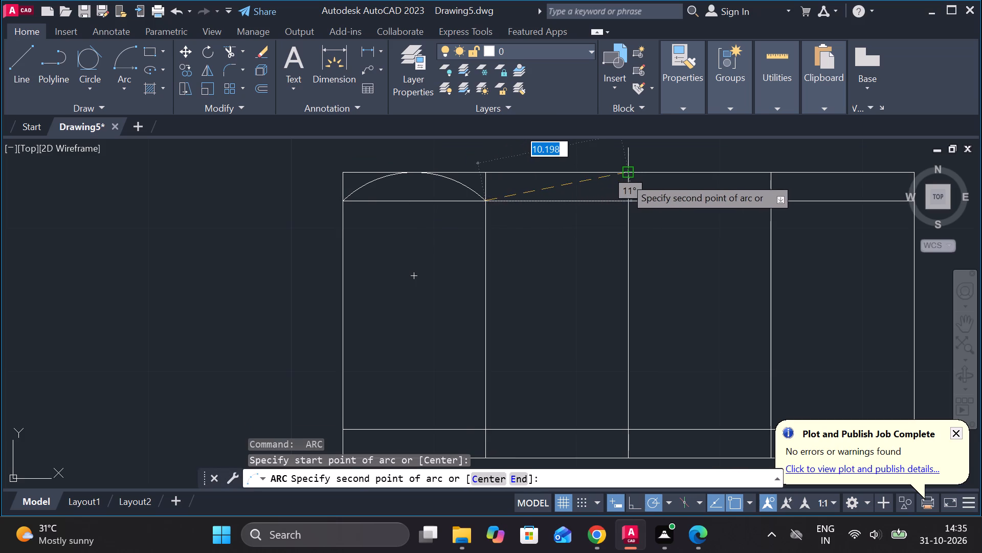
{"action": "left_click", "coordinate": [770, 199]}
{"action": "middle_click_drag", "start_coordinate": [730, 244], "coordinate": [491, 257]}
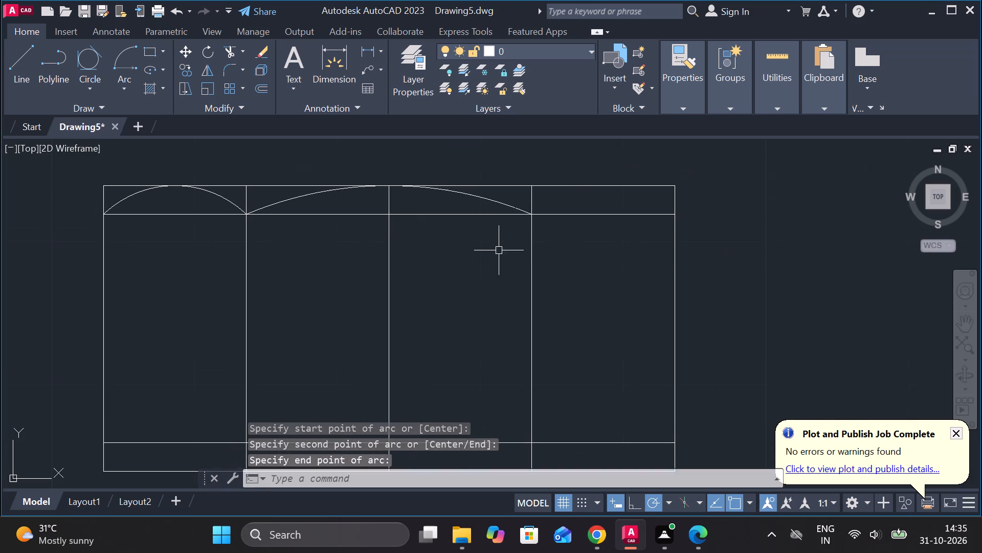
{"action": "key", "text": "space"}
{"action": "left_click", "coordinate": [534, 212]}
{"action": "left_click", "coordinate": [608, 186]}
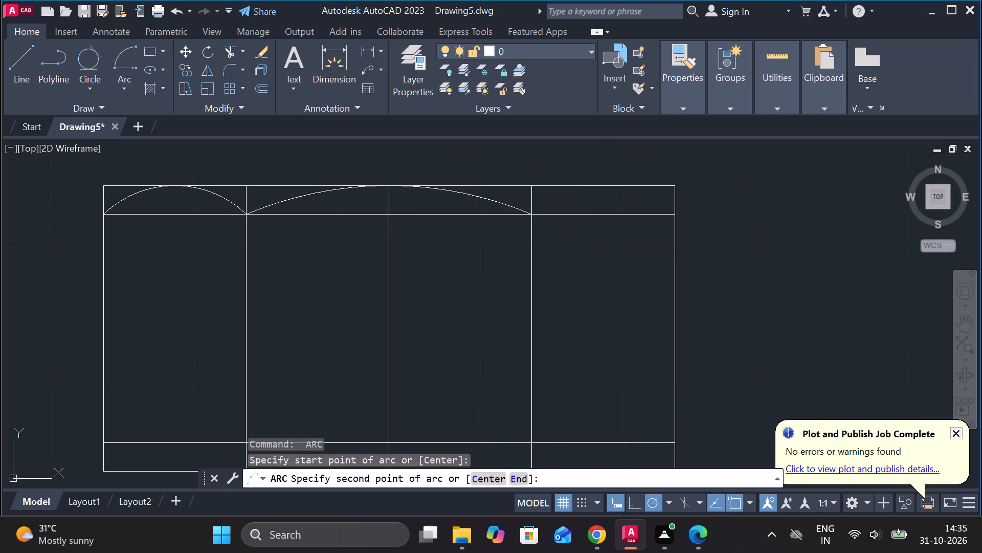
{"action": "left_click", "coordinate": [671, 213]}
Mirror the three top arcs about the rectangle's horizontal mid-axis, keeping the originals.
{"action": "scroll", "coordinate": [695, 228], "scroll_direction": "down", "scroll_amount": 1}
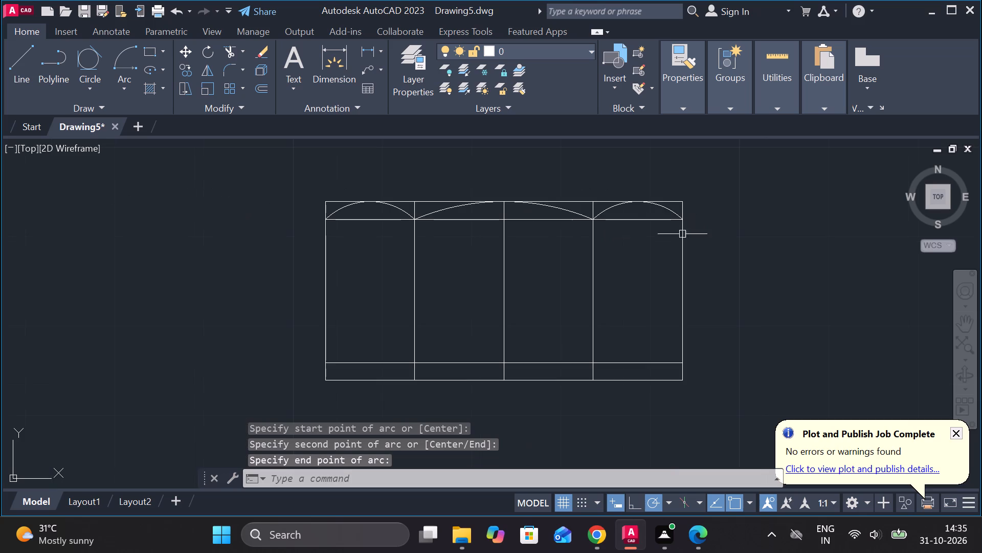
{"action": "left_click", "coordinate": [398, 209]}
{"action": "left_click", "coordinate": [445, 210]}
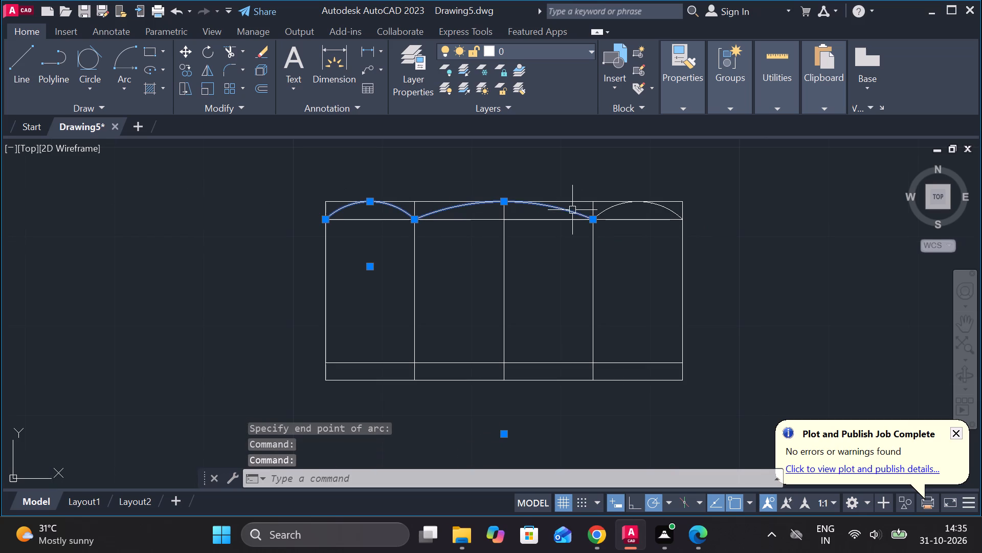
{"action": "left_click", "coordinate": [601, 209]}
{"action": "type", "text": "MI"}
{"action": "key", "text": "Return"}
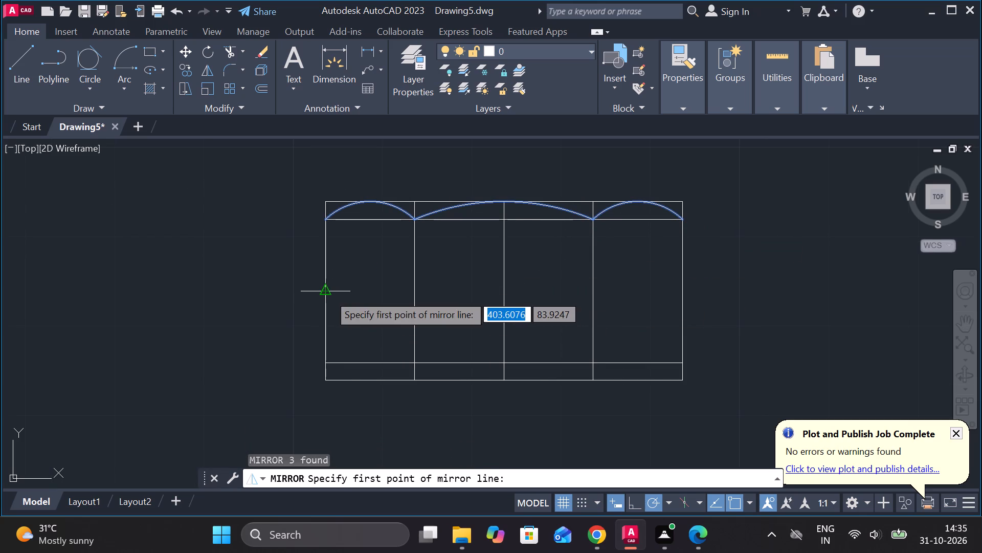
{"action": "left_click", "coordinate": [328, 294]}
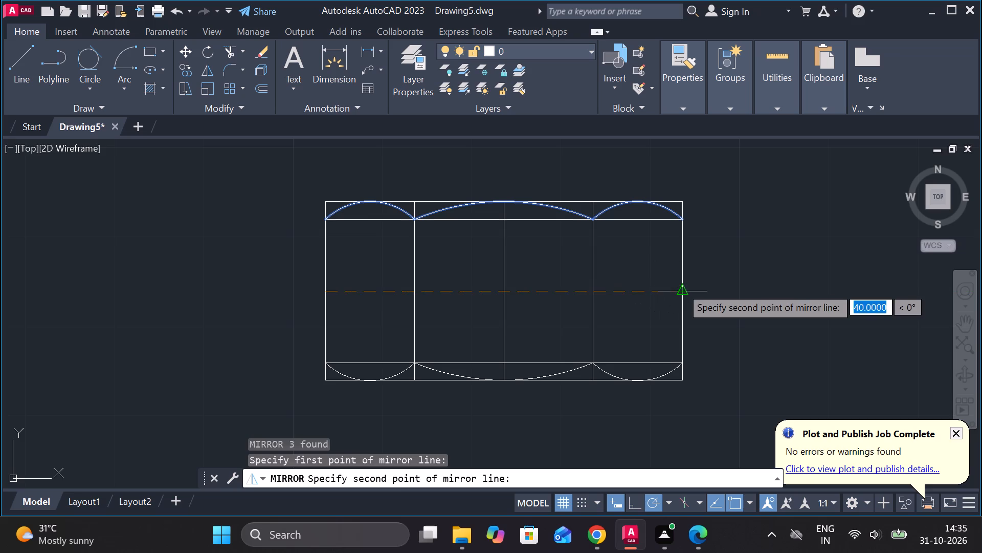
{"action": "left_click", "coordinate": [681, 287]}
{"action": "left_click_drag", "start_coordinate": [713, 338], "coordinate": [684, 288]}
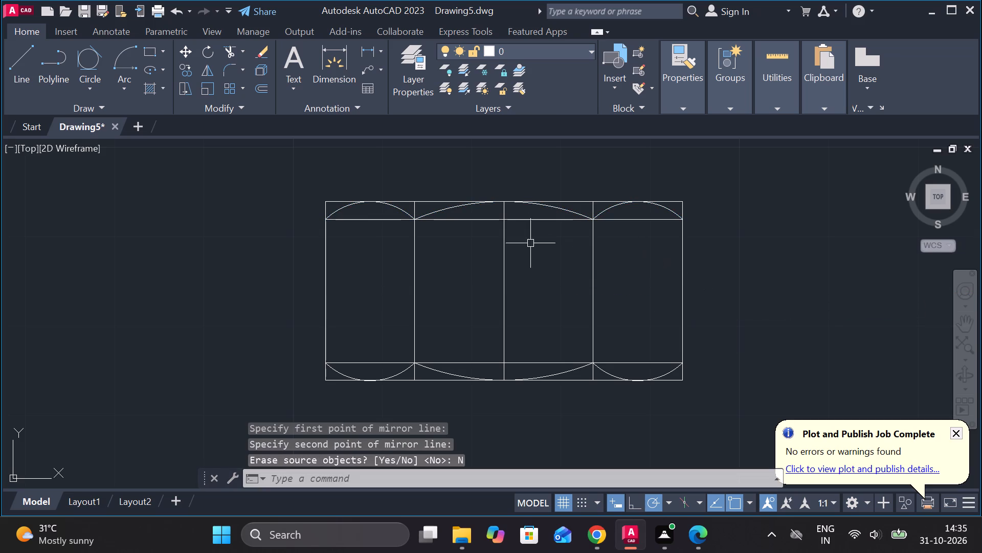
Erase the two horizontal offset lines near the rectangle's top and bottom edges.
{"action": "left_click", "coordinate": [455, 218]}
{"action": "key", "text": "e"}
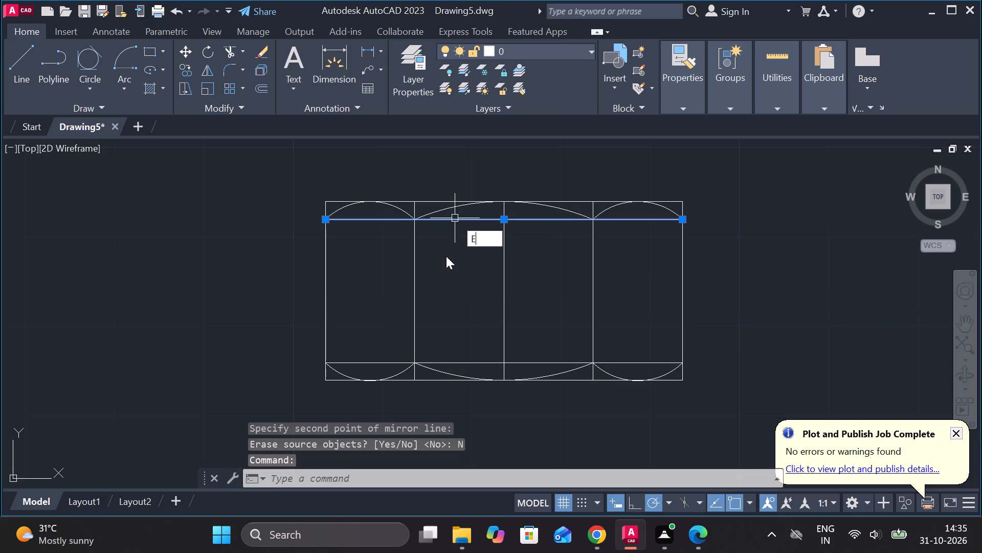
{"action": "key", "text": "space"}
{"action": "left_click", "coordinate": [388, 361]}
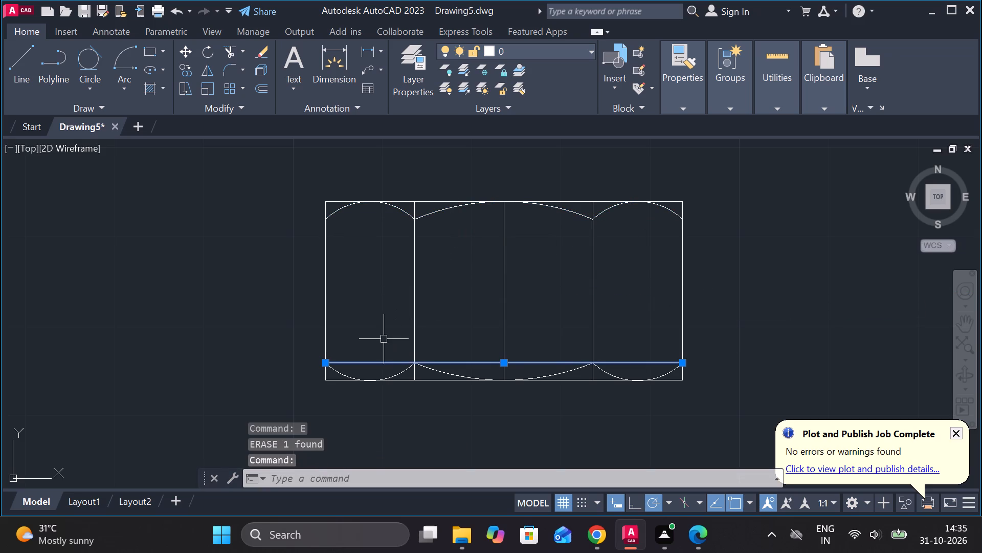
{"action": "type", "text": "E"}
{"action": "key", "text": "space"}
Trim the rectangle's two top corners and the ends of the two offset vertical lines above the top arcs.
{"action": "type", "text": "TR"}
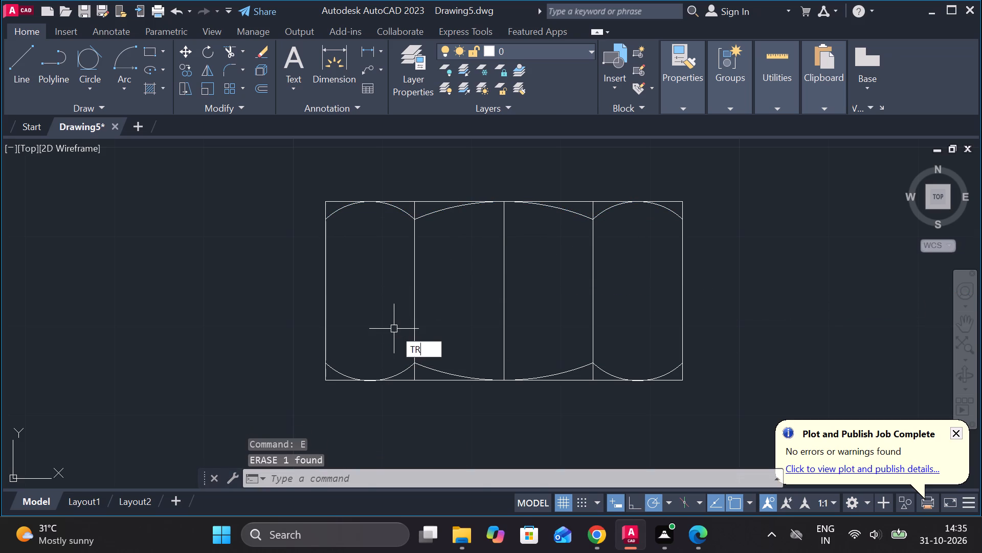
{"action": "key", "text": "space"}
{"action": "left_click", "coordinate": [342, 188]}
{"action": "left_click", "coordinate": [319, 209]}
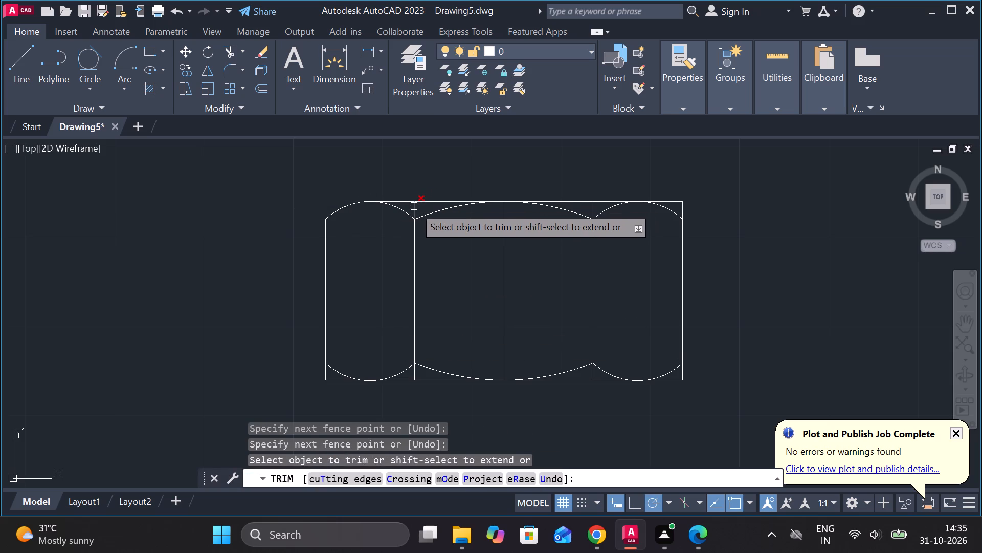
{"action": "left_click", "coordinate": [414, 206]}
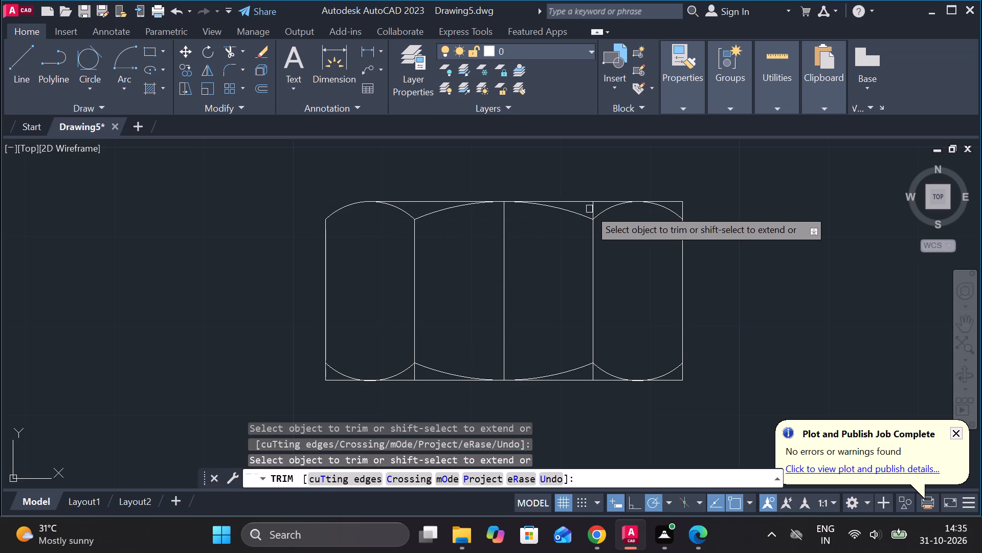
{"action": "left_click", "coordinate": [594, 209]}
{"action": "left_click", "coordinate": [680, 205]}
{"action": "left_click", "coordinate": [684, 207]}
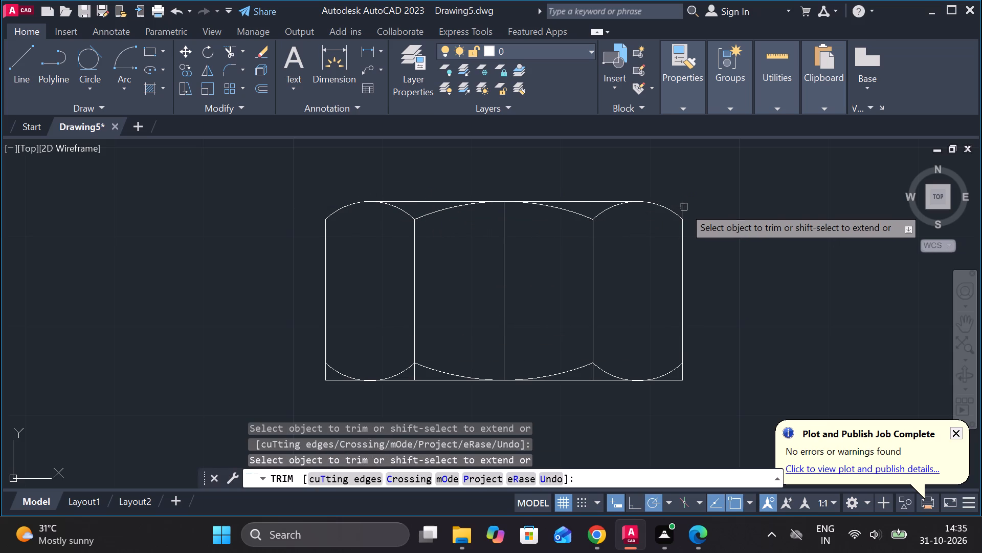
Trim the rectangle's two bottom corners and the ends of the two offset vertical lines below the bottom arcs.
{"action": "middle_click_drag", "start_coordinate": [736, 306], "coordinate": [685, 226]}
{"action": "scroll", "coordinate": [313, 339], "scroll_direction": "up", "scroll_amount": 1}
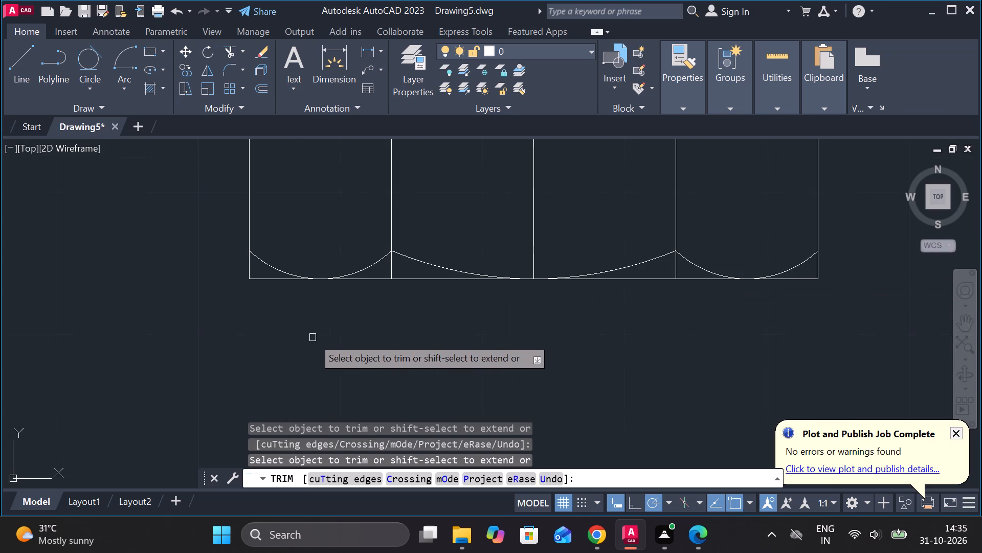
{"action": "left_click", "coordinate": [260, 278]}
{"action": "left_click", "coordinate": [249, 268]}
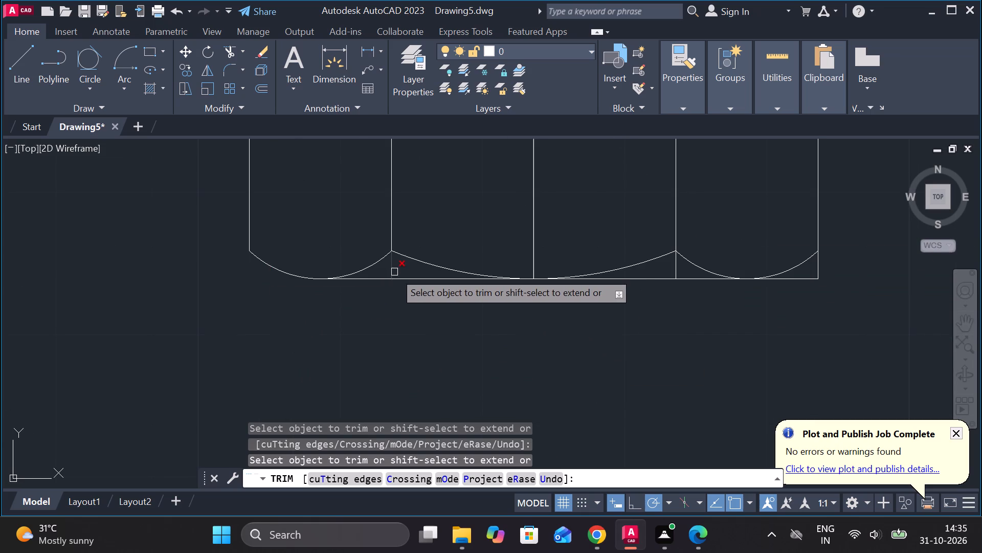
{"action": "left_click", "coordinate": [394, 272]}
{"action": "left_click", "coordinate": [676, 269]}
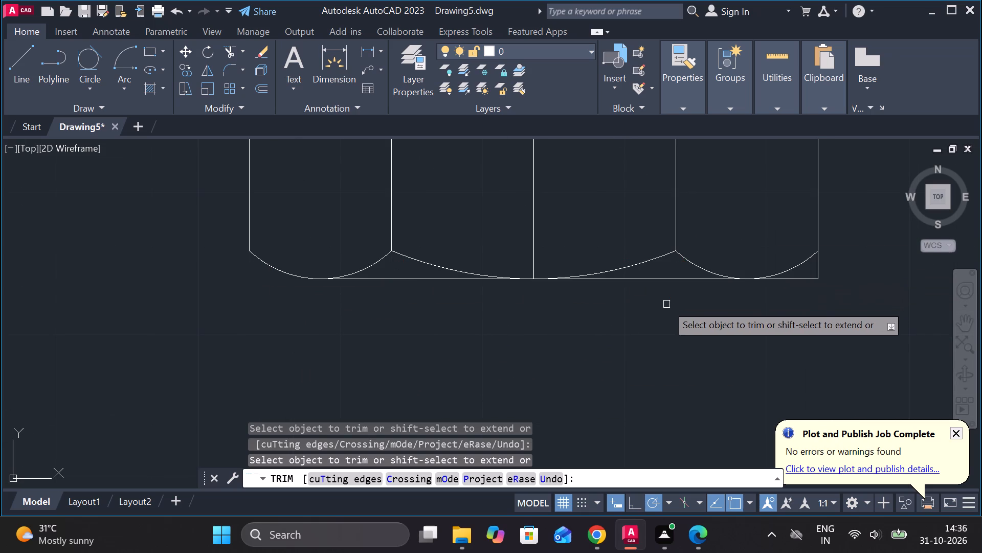
{"action": "middle_click_drag", "start_coordinate": [676, 318], "coordinate": [507, 354]}
{"action": "left_click", "coordinate": [679, 297]}
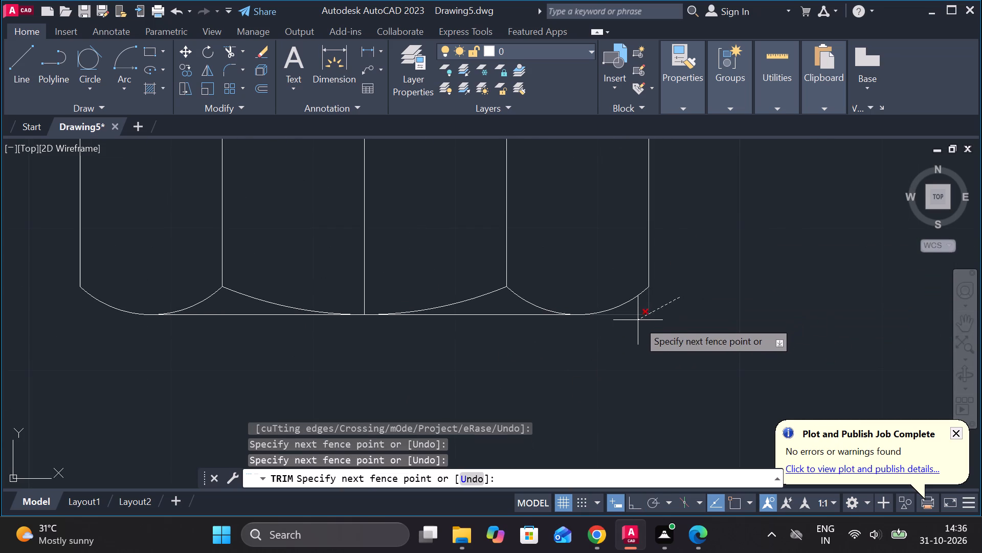
{"action": "left_click", "coordinate": [635, 321]}
{"action": "scroll", "coordinate": [682, 346], "scroll_direction": "down", "scroll_amount": 2}
{"action": "key", "text": "Escape"}
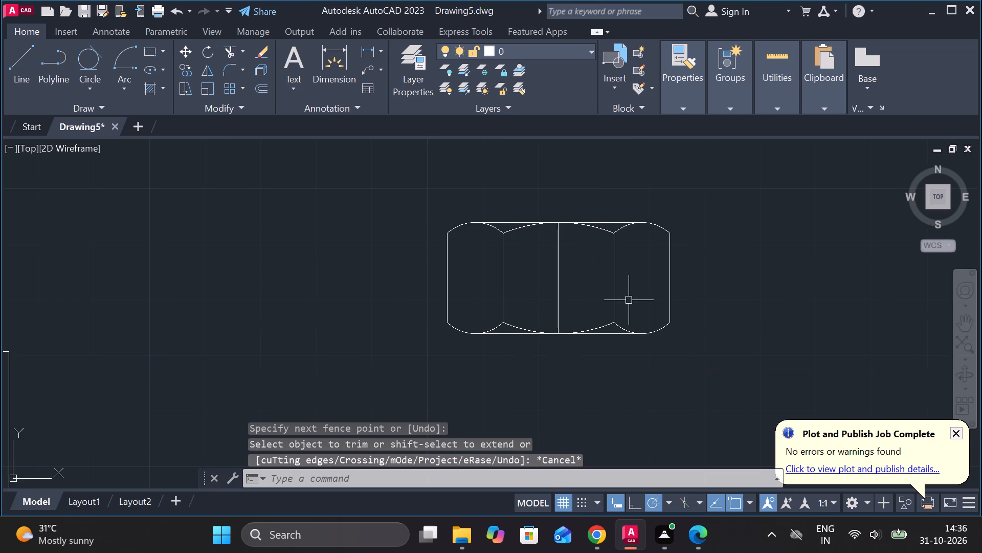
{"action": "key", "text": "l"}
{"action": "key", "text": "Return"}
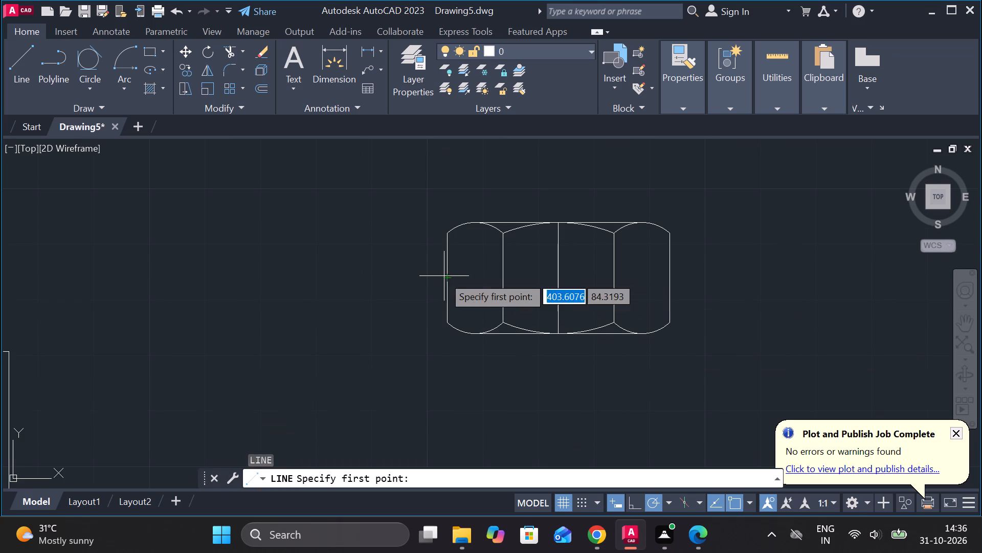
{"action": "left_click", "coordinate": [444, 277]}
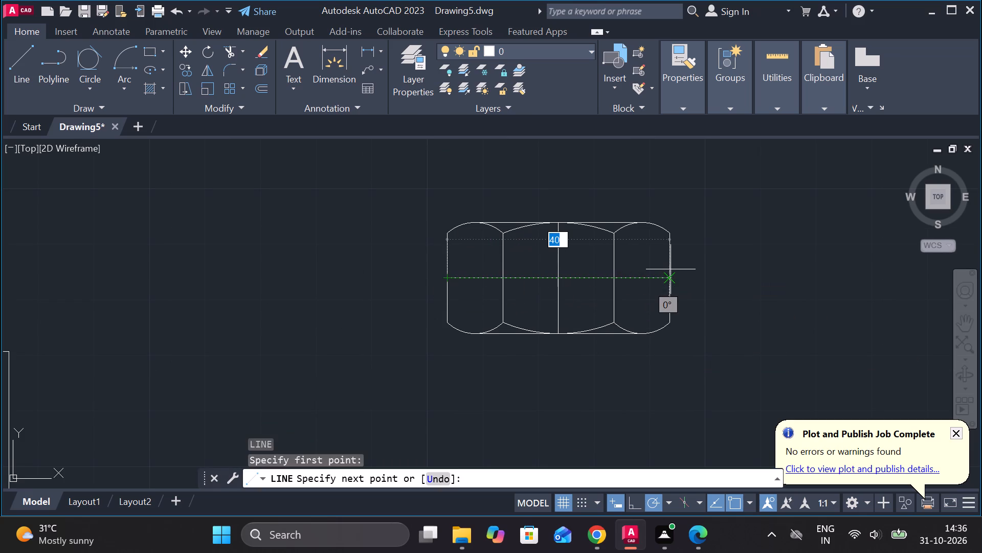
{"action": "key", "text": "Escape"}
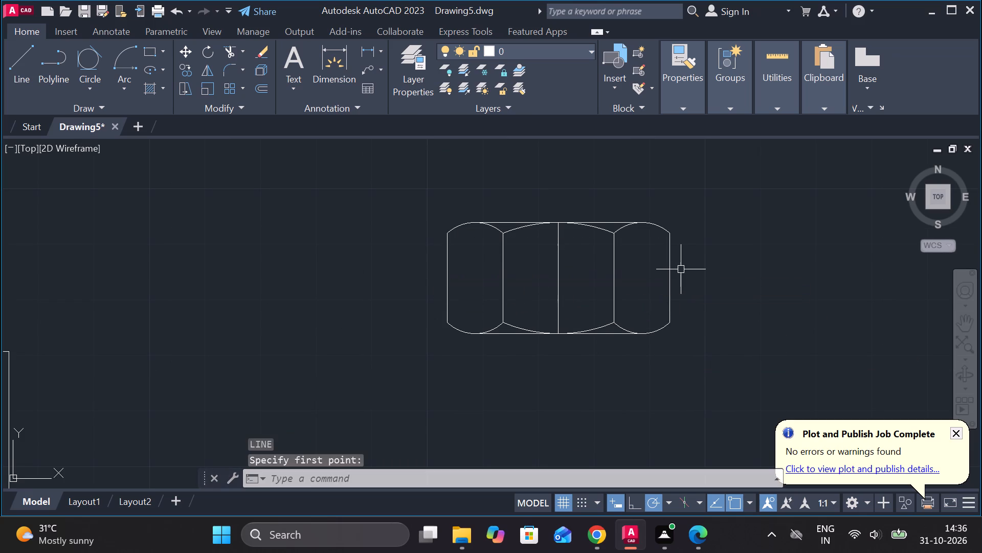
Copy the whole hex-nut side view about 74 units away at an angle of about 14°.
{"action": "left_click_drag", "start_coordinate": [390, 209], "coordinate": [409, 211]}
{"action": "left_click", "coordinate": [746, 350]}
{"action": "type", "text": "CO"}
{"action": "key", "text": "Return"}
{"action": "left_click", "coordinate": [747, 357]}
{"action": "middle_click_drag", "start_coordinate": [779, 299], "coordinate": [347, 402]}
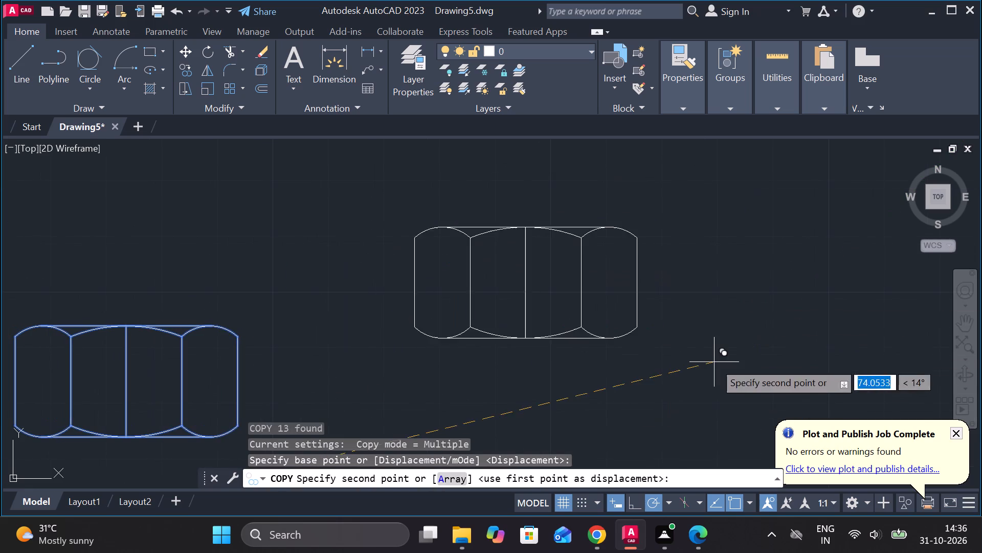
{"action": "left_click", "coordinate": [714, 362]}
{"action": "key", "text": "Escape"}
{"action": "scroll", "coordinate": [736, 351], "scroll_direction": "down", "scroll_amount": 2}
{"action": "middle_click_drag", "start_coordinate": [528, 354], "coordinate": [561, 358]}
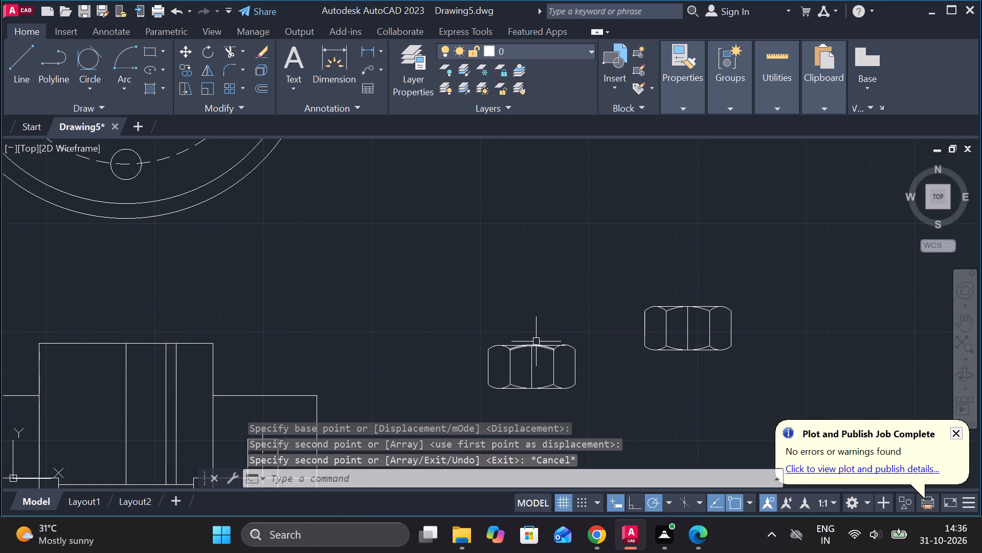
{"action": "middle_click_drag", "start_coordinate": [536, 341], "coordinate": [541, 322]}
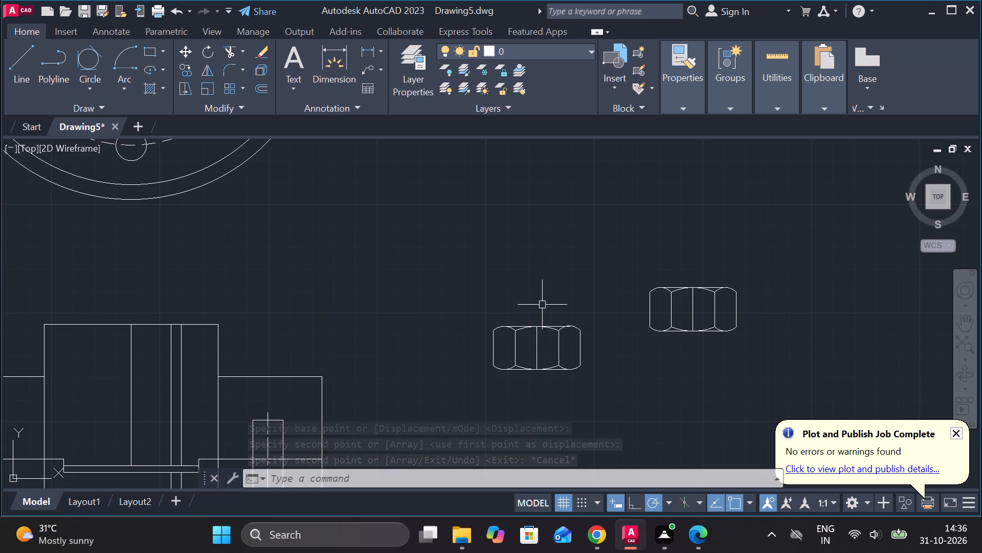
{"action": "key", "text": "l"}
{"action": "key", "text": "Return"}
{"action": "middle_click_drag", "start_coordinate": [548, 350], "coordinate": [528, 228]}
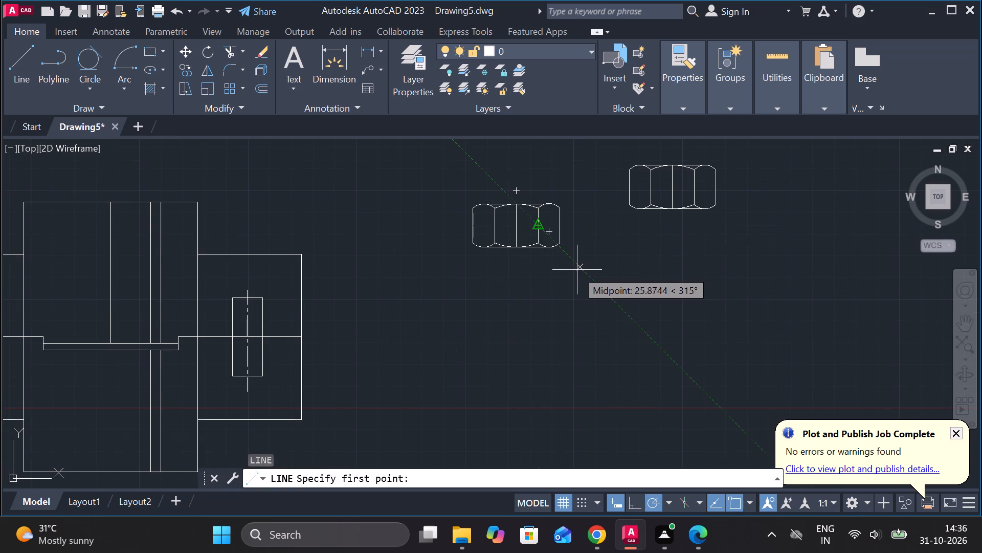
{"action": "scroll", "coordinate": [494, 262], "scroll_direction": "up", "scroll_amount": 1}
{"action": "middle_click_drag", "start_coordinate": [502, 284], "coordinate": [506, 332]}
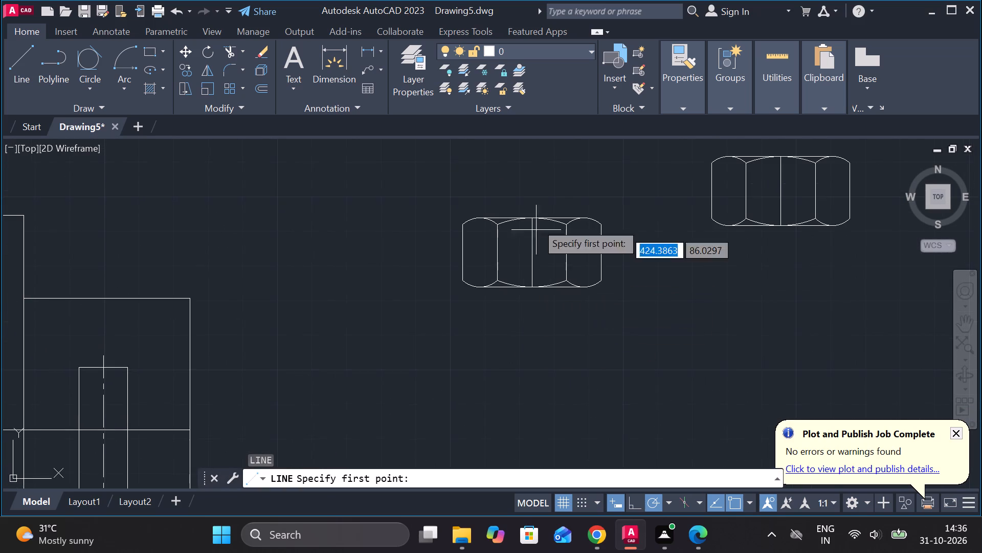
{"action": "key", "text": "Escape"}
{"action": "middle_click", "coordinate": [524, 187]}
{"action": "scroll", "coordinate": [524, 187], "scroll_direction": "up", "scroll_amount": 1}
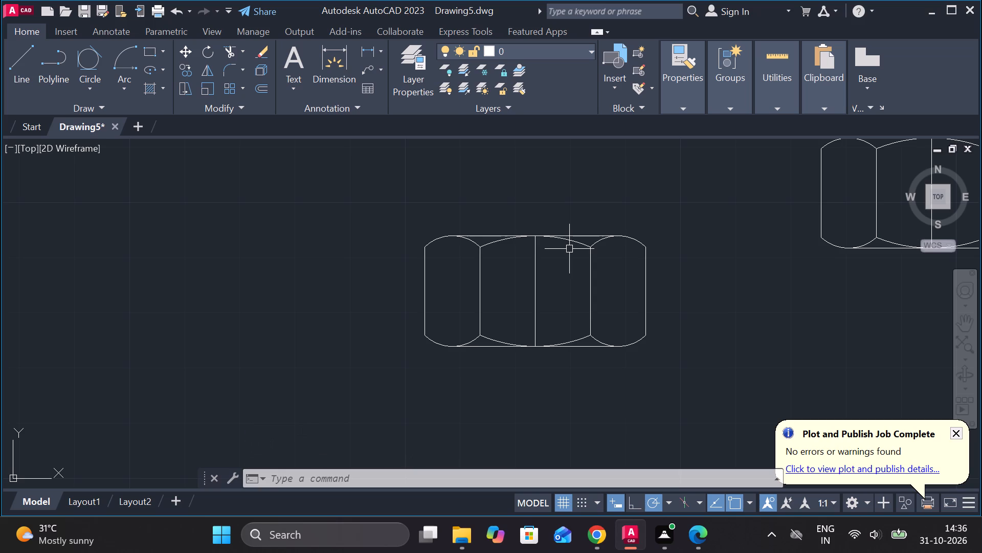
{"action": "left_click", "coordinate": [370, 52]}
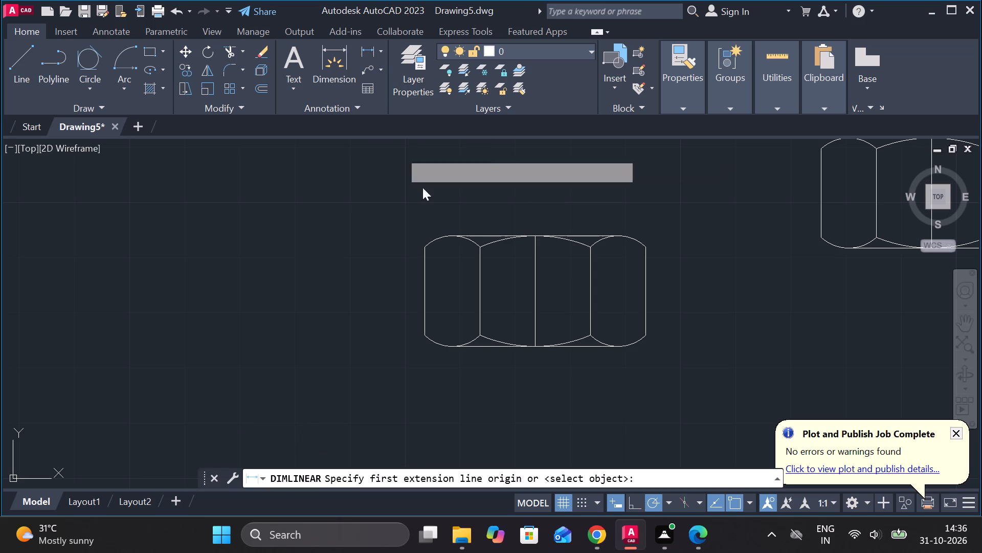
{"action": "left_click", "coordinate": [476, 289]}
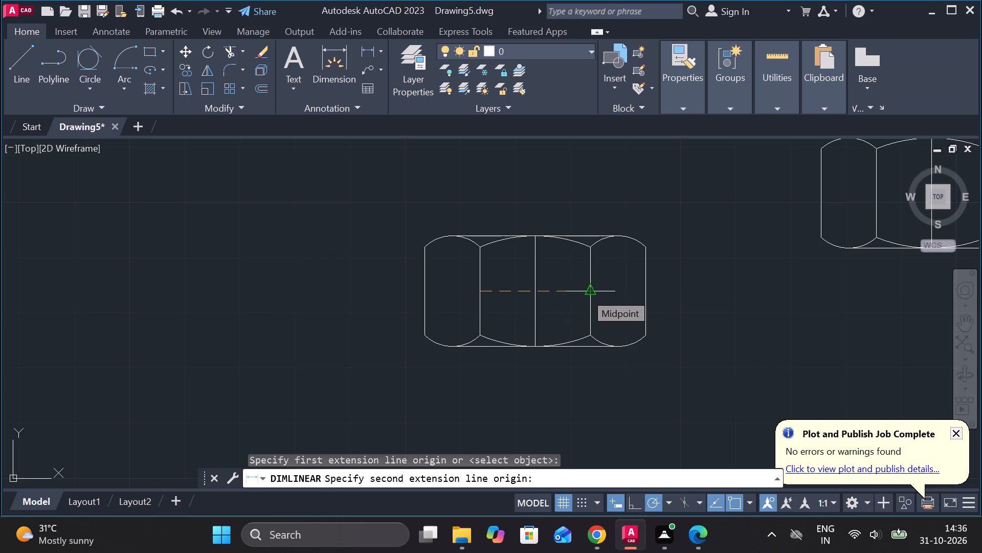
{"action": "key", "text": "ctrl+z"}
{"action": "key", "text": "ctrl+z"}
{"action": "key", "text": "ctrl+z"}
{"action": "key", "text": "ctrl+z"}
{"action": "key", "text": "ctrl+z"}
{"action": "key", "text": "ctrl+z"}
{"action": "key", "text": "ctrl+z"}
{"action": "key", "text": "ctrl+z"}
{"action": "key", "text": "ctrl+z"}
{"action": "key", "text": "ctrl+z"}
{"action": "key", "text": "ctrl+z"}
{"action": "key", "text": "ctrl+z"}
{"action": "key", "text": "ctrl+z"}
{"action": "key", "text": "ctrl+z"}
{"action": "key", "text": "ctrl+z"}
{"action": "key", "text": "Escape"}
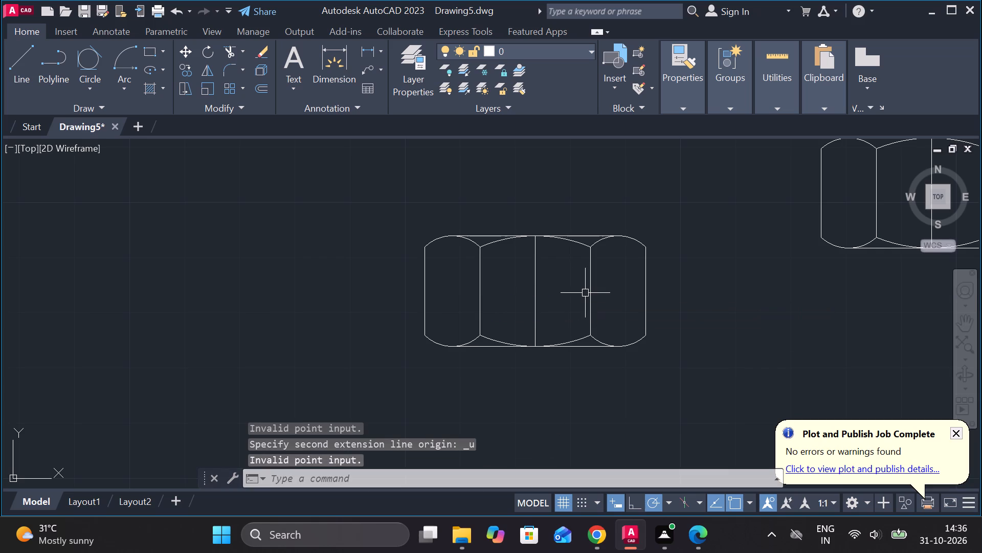
Undo the nut view's copy, trims, erasures, arcs and offsets, back to the plain rectangle with its vertical centre line.
{"action": "key", "text": "ctrl+z"}
{"action": "key", "text": "ctrl+z"}
{"action": "key", "text": "ctrl+z"}
{"action": "key", "text": "ctrl+z"}
{"action": "key", "text": "ctrl+z"}
{"action": "key", "text": "ctrl+z"}
{"action": "key", "text": "ctrl+z"}
{"action": "key", "text": "ctrl+z"}
{"action": "key", "text": "ctrl+z"}
{"action": "key", "text": "ctrl+z"}
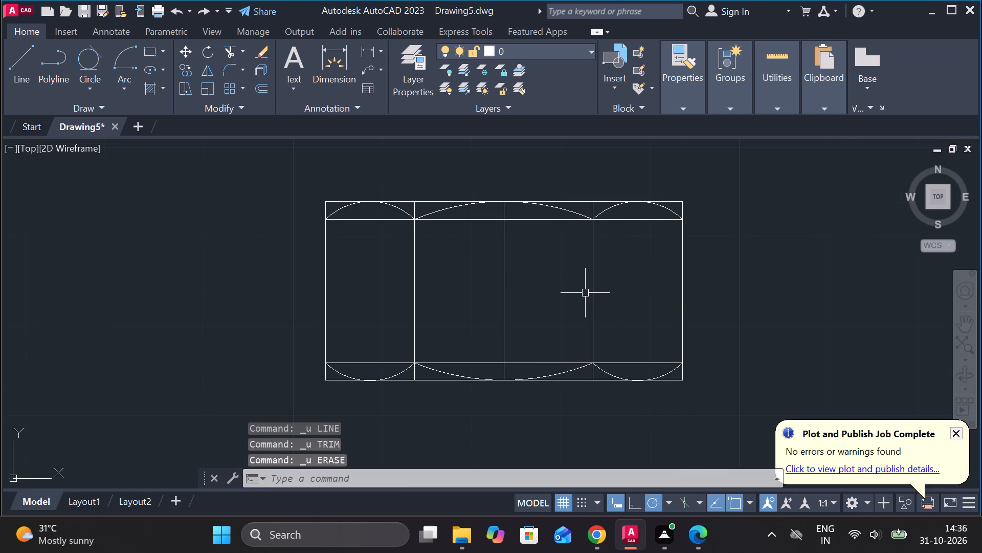
{"action": "key", "text": "ctrl+z"}
{"action": "key", "text": "ctrl+z"}
{"action": "key", "text": "ctrl+z"}
{"action": "key", "text": "ctrl+z"}
{"action": "key", "text": "ctrl+z"}
{"action": "key", "text": "ctrl+z"}
{"action": "key", "text": "ctrl+z"}
{"action": "key", "text": "ctrl+z"}
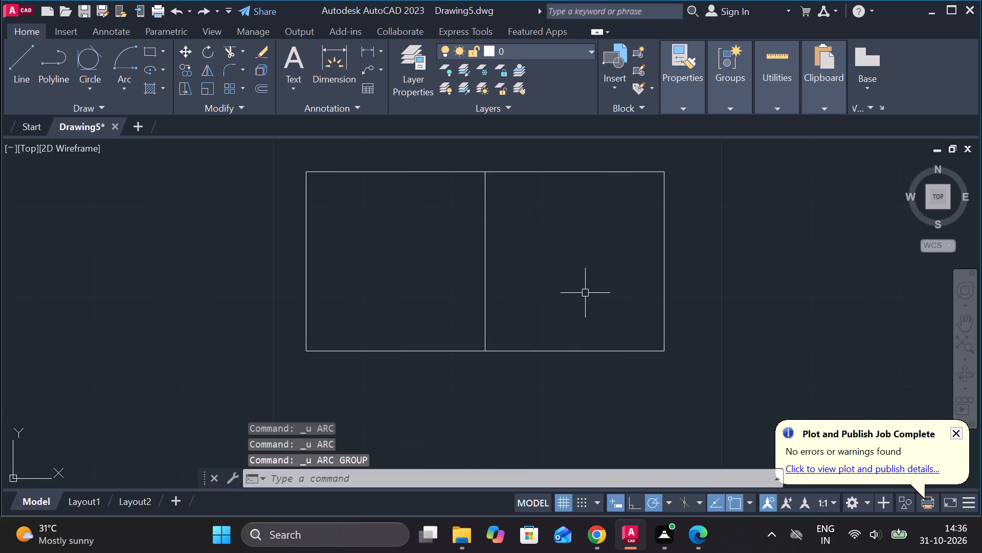
{"action": "key", "text": "Escape"}
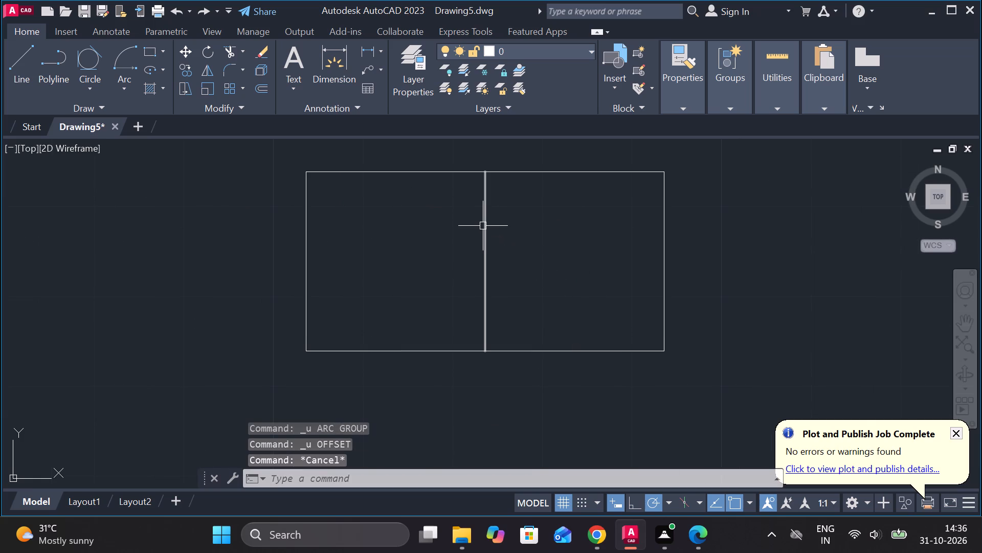
Offset the rectangle's vertical centre line by 6 units to each side.
{"action": "left_click", "coordinate": [483, 226]}
{"action": "key", "text": "o"}
{"action": "key", "text": "Return"}
{"action": "key", "text": "Return"}
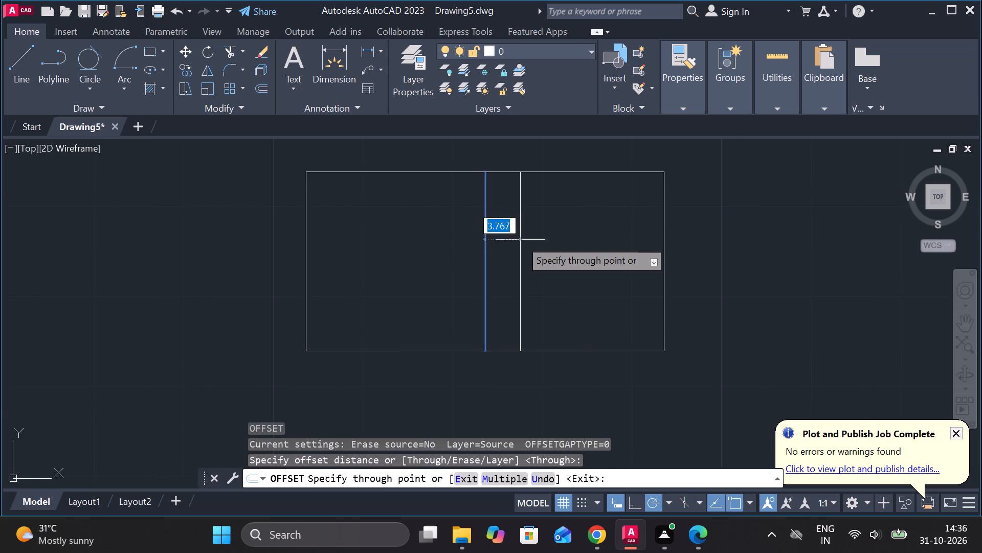
{"action": "type", "text": "6"}
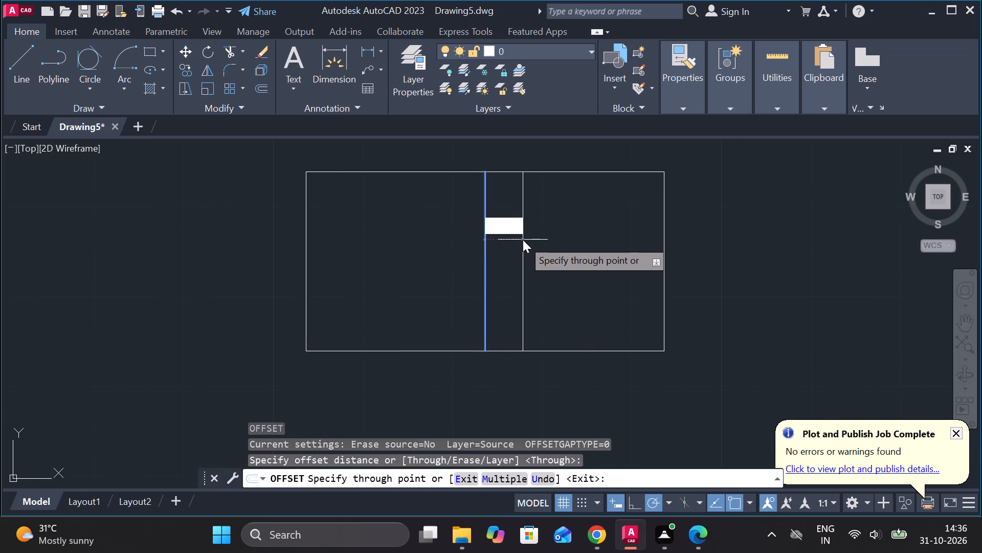
{"action": "key", "text": "space"}
{"action": "left_click", "coordinate": [486, 236]}
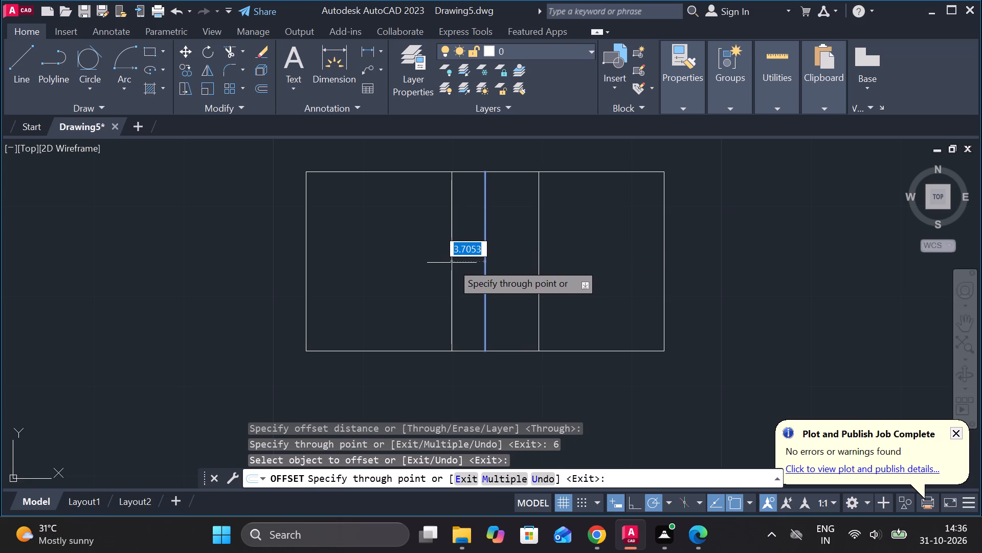
{"action": "type", "text": "6"}
{"action": "key", "text": "space"}
{"action": "key", "text": "Escape"}
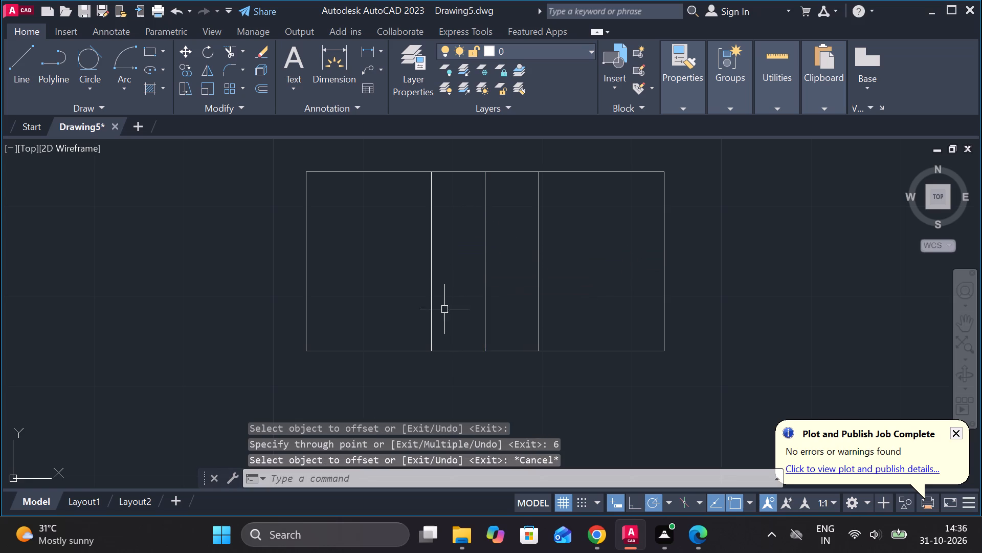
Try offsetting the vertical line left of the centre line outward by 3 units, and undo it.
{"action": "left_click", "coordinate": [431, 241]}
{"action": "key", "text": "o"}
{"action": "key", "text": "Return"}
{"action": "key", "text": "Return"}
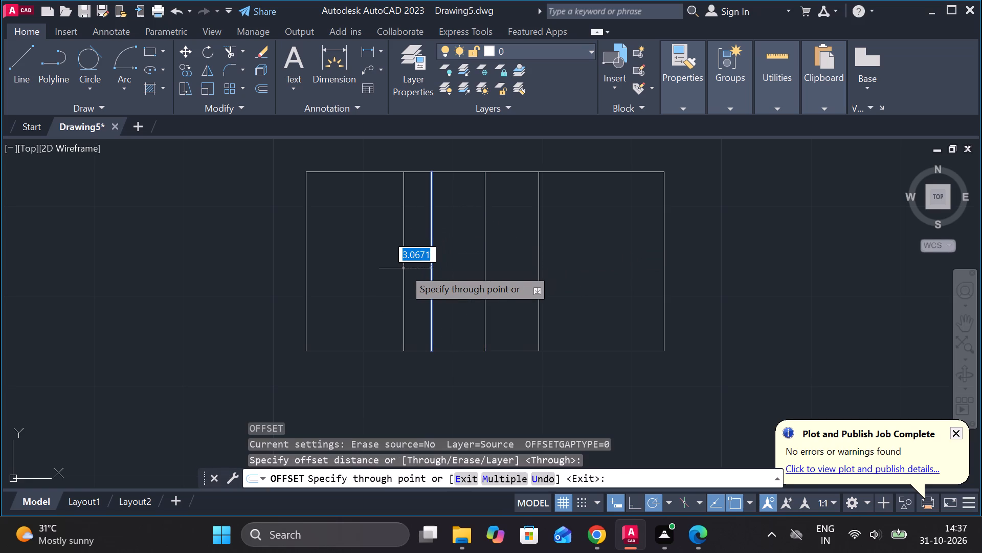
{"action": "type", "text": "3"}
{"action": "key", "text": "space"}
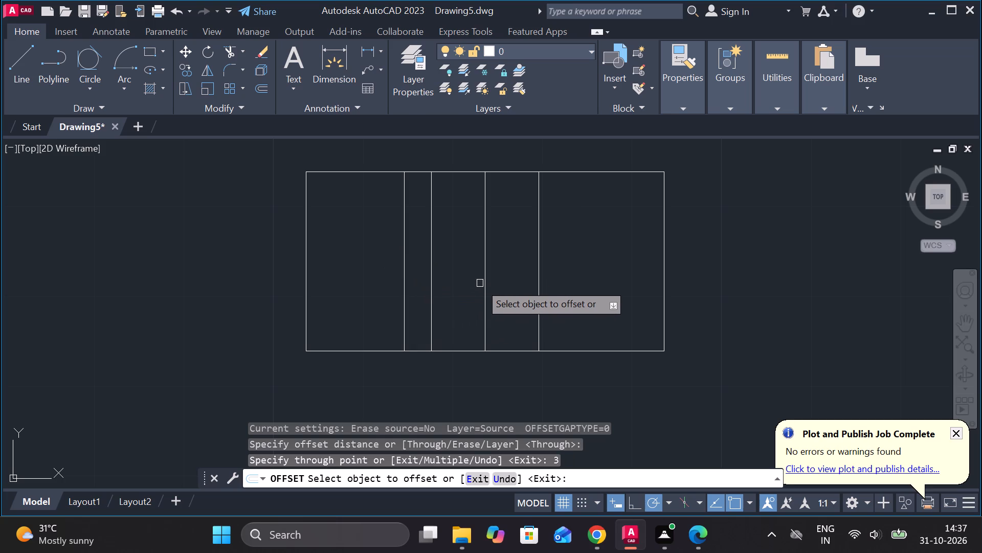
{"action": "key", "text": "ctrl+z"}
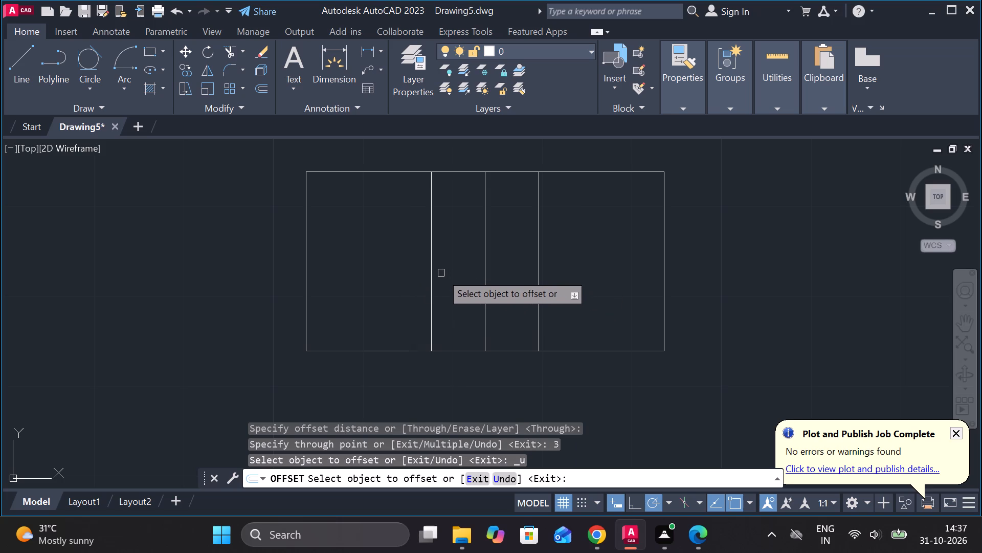
Offset the two vertical lines flanking the centre line outward by 4 units each.
{"action": "left_click", "coordinate": [430, 253]}
{"action": "type", "text": "4"}
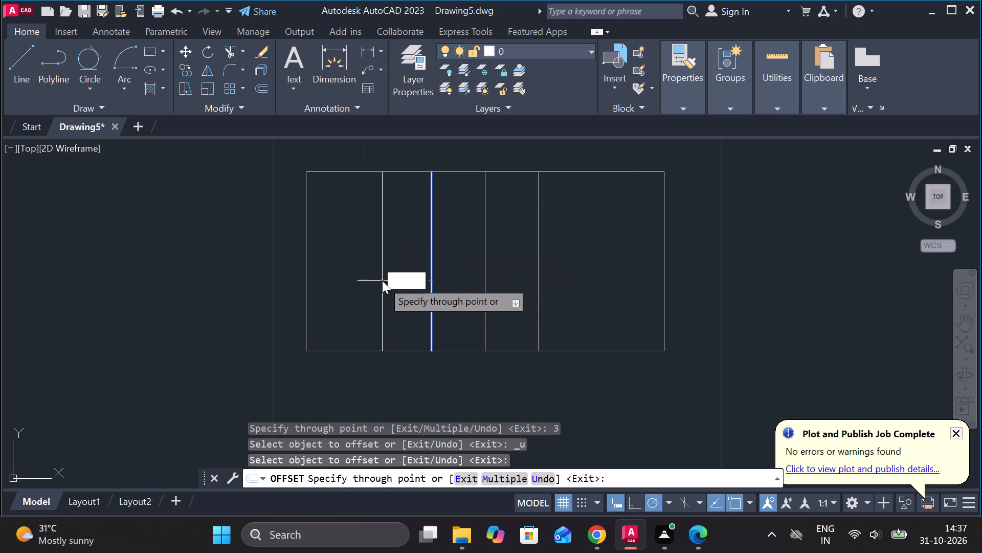
{"action": "key", "text": "space"}
{"action": "left_click", "coordinate": [535, 266]}
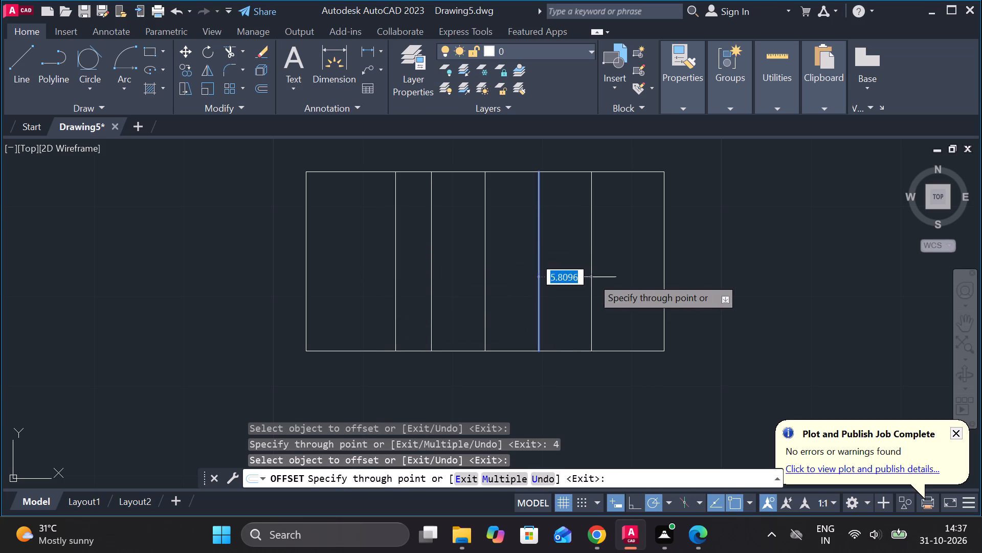
{"action": "type", "text": "4"}
{"action": "key", "text": "space"}
{"action": "key", "text": "Escape"}
Trim the rectangle's top and bottom edges outside the two outermost offset lines and remove its original side edges.
{"action": "type", "text": "TR"}
{"action": "key", "text": "space"}
{"action": "left_click_drag", "start_coordinate": [614, 149], "coordinate": [616, 200]}
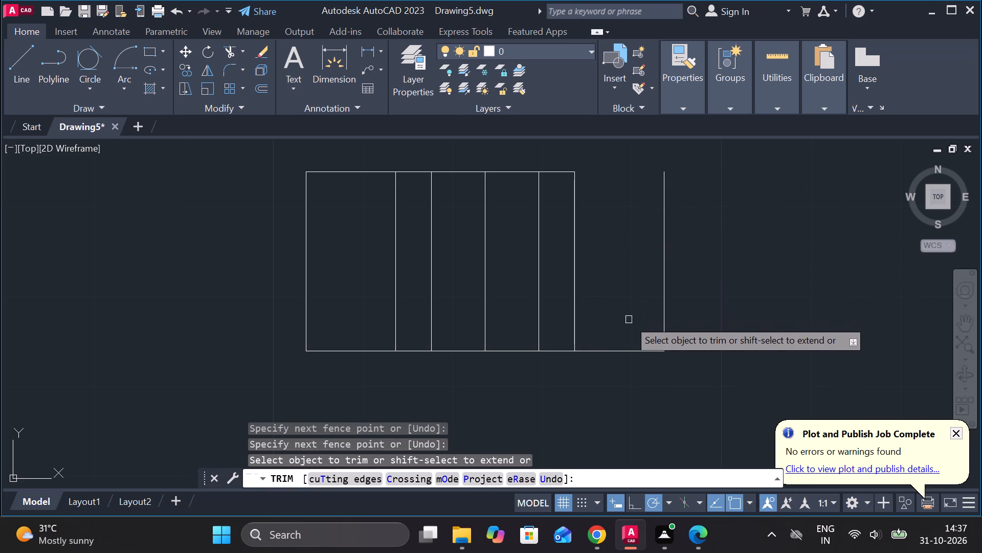
{"action": "left_click", "coordinate": [704, 321]}
{"action": "left_click", "coordinate": [598, 225]}
{"action": "left_click_drag", "start_coordinate": [625, 268], "coordinate": [625, 287]}
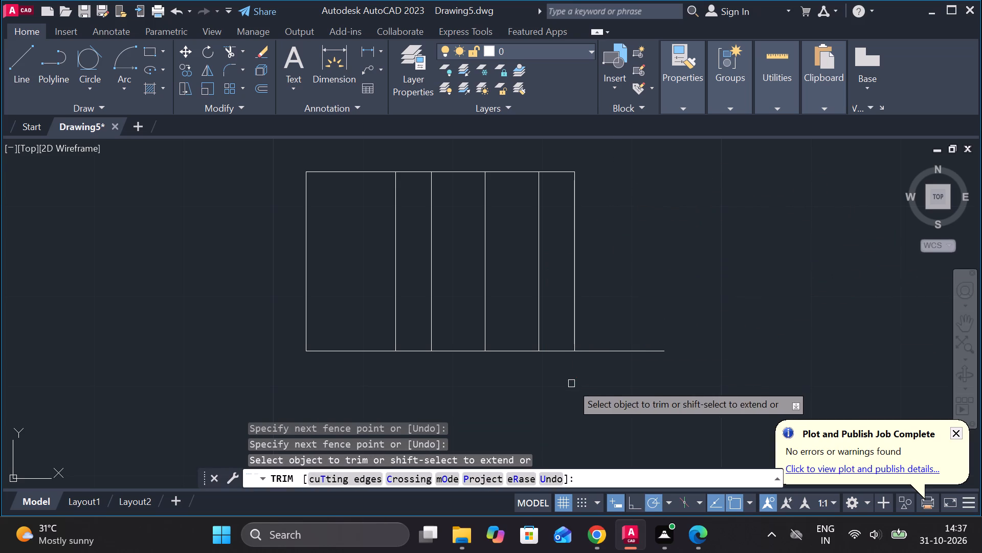
{"action": "left_click", "coordinate": [602, 360]}
{"action": "left_click", "coordinate": [619, 292]}
{"action": "left_click_drag", "start_coordinate": [366, 374], "coordinate": [365, 357]}
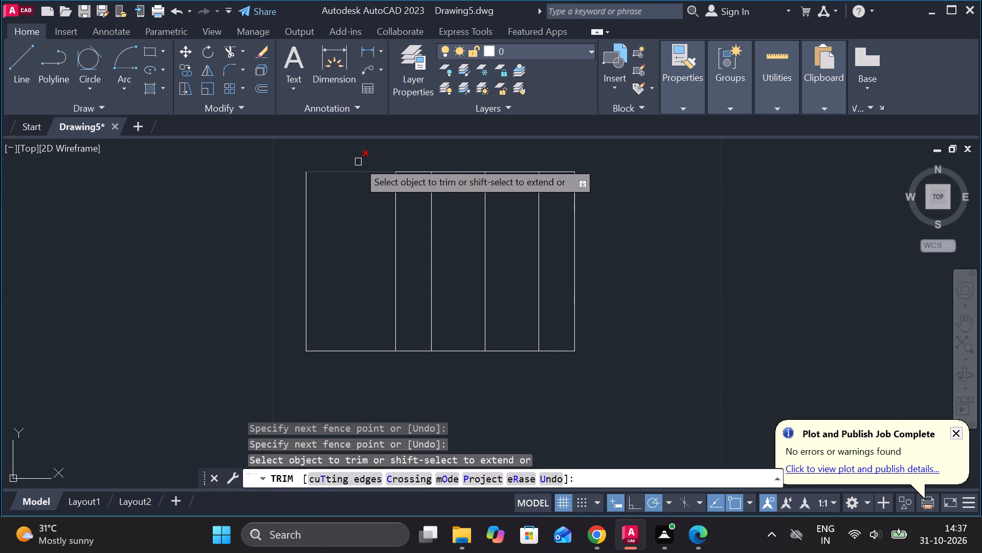
{"action": "left_click", "coordinate": [358, 150]}
{"action": "left_click", "coordinate": [296, 314]}
{"action": "left_click", "coordinate": [318, 281]}
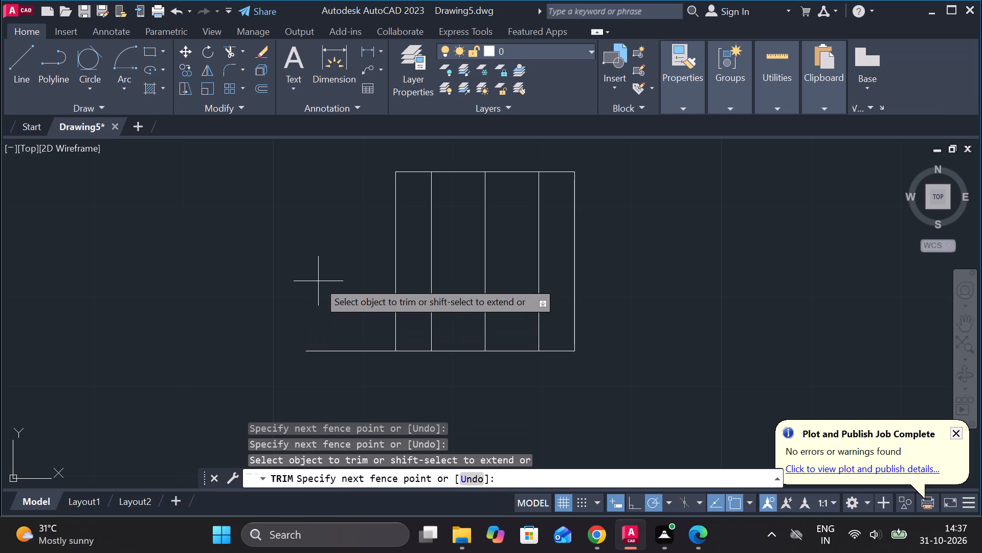
{"action": "left_click", "coordinate": [353, 370]}
{"action": "key", "text": "Escape"}
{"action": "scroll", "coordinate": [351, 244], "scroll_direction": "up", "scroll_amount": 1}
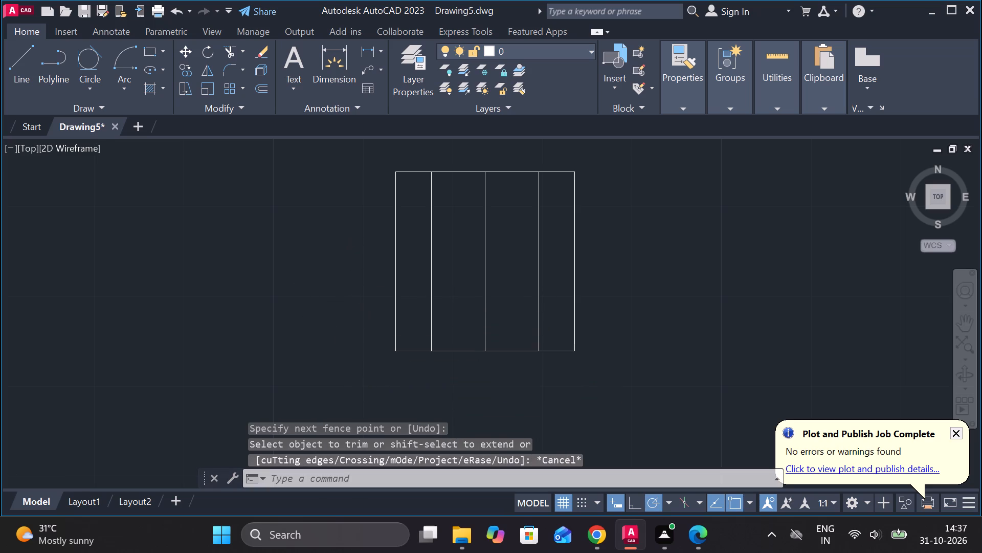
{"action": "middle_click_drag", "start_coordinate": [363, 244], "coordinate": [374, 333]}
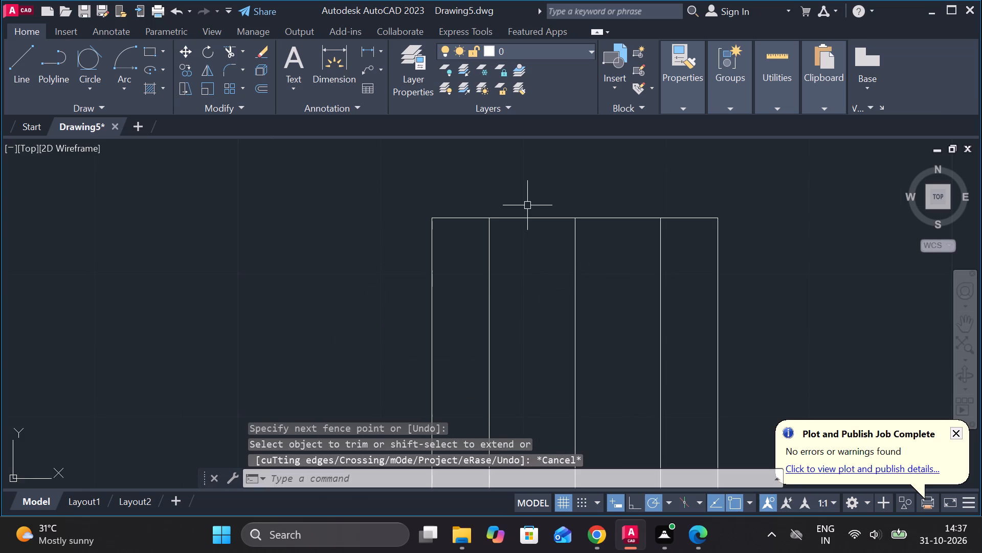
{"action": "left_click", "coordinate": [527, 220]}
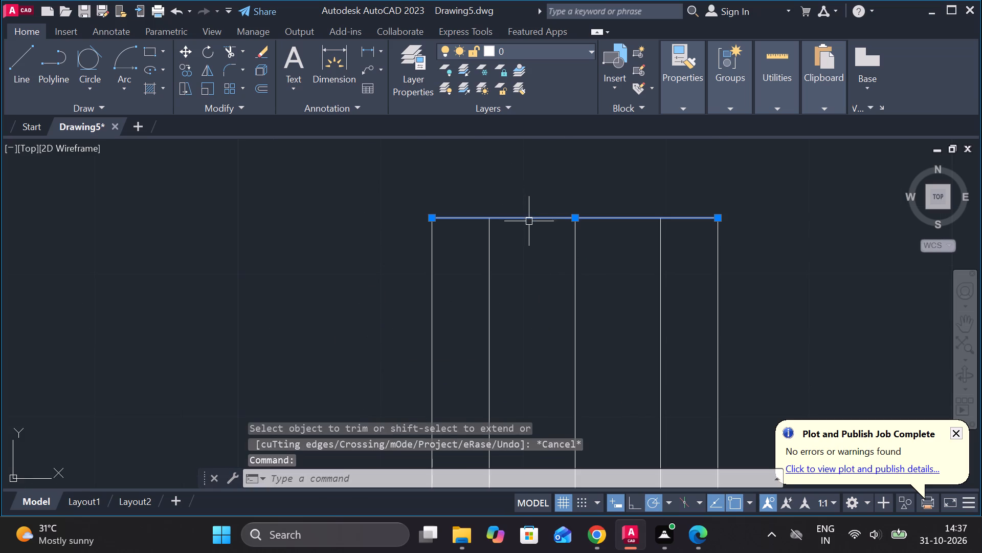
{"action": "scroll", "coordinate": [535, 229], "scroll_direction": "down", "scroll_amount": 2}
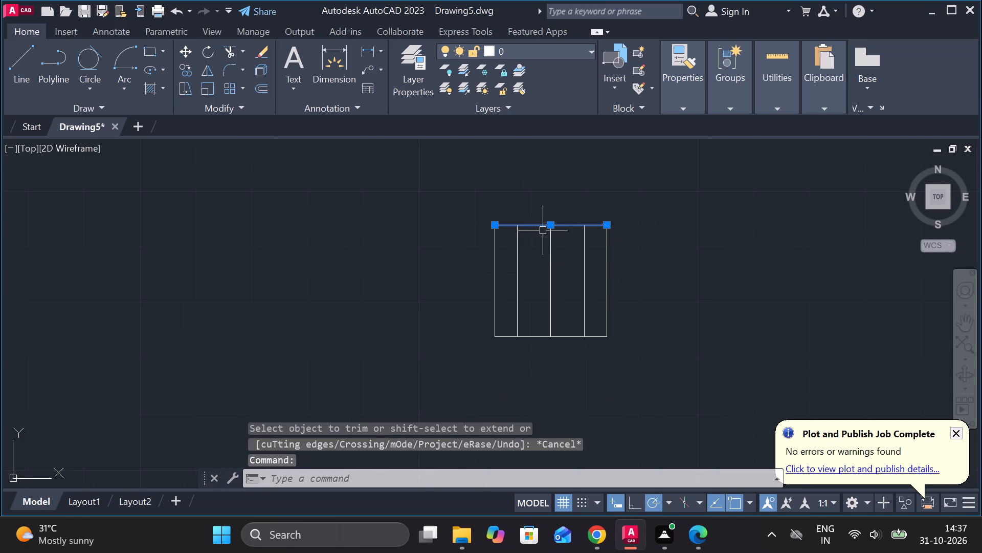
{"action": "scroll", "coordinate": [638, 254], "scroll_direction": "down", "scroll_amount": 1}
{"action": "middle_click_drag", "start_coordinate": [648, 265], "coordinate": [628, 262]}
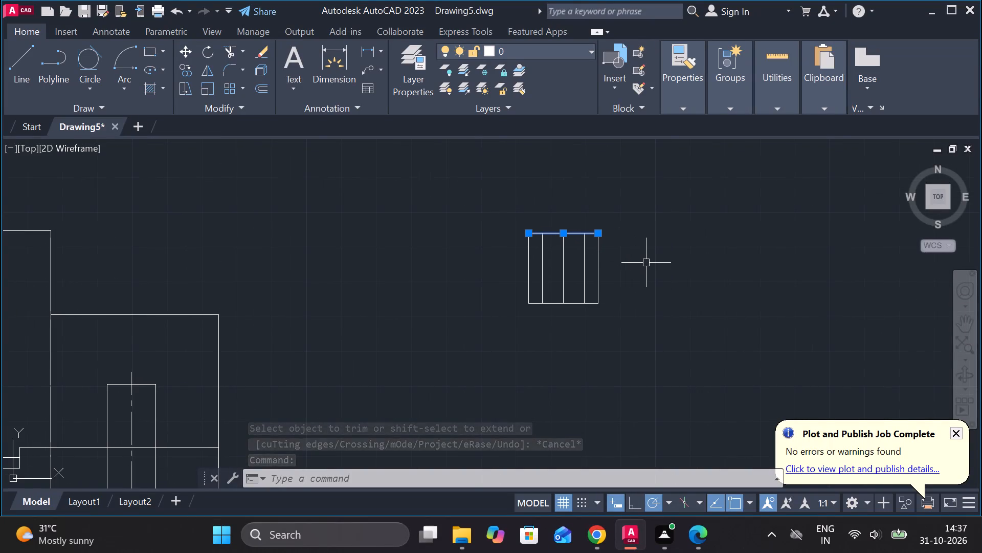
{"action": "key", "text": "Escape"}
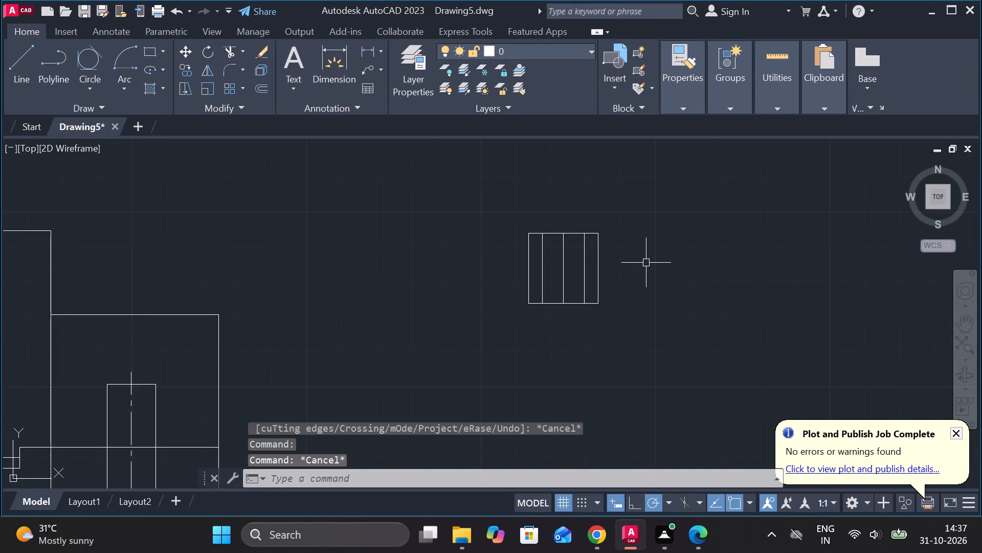
Move the whole nut side view by its bottom-edge midpoint to clear space further right of the stepped profile.
{"action": "left_click_drag", "start_coordinate": [442, 204], "coordinate": [451, 204]}
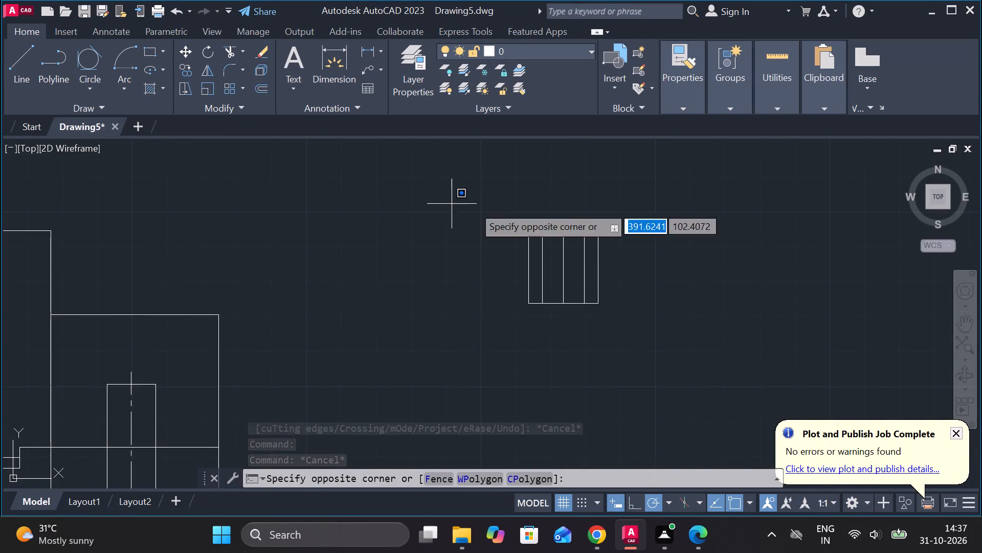
{"action": "left_click", "coordinate": [684, 330]}
{"action": "key", "text": "m"}
{"action": "key", "text": "Return"}
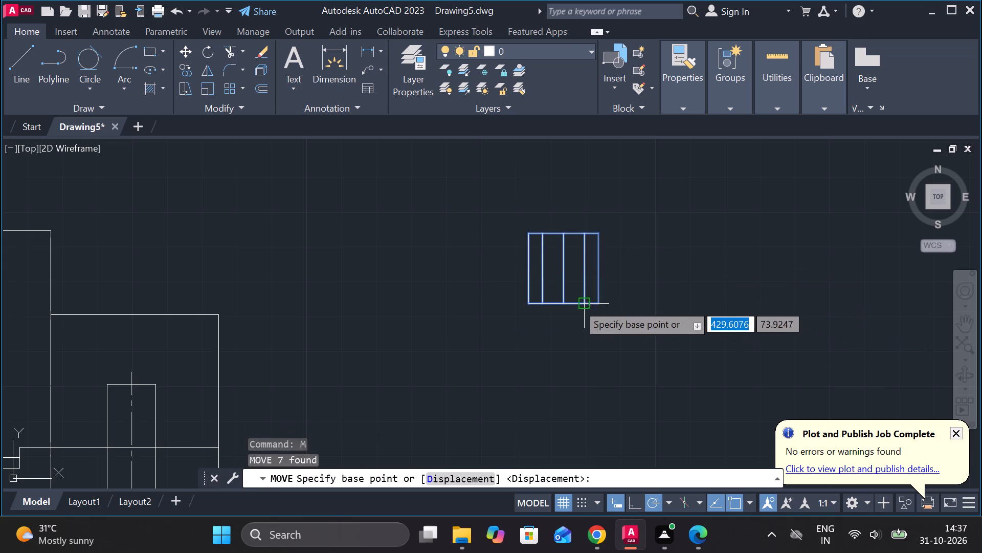
{"action": "left_click", "coordinate": [563, 301]}
{"action": "scroll", "coordinate": [572, 301], "scroll_direction": "down", "scroll_amount": 2}
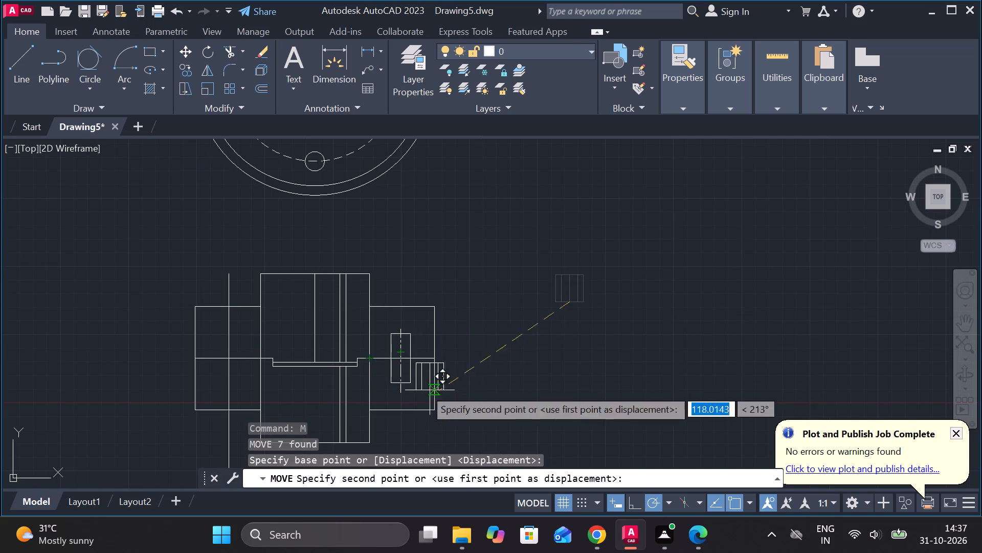
{"action": "middle_click_drag", "start_coordinate": [423, 379], "coordinate": [644, 359]}
{"action": "scroll", "coordinate": [476, 338], "scroll_direction": "up", "scroll_amount": 2}
{"action": "middle_click_drag", "start_coordinate": [622, 372], "coordinate": [174, 188]}
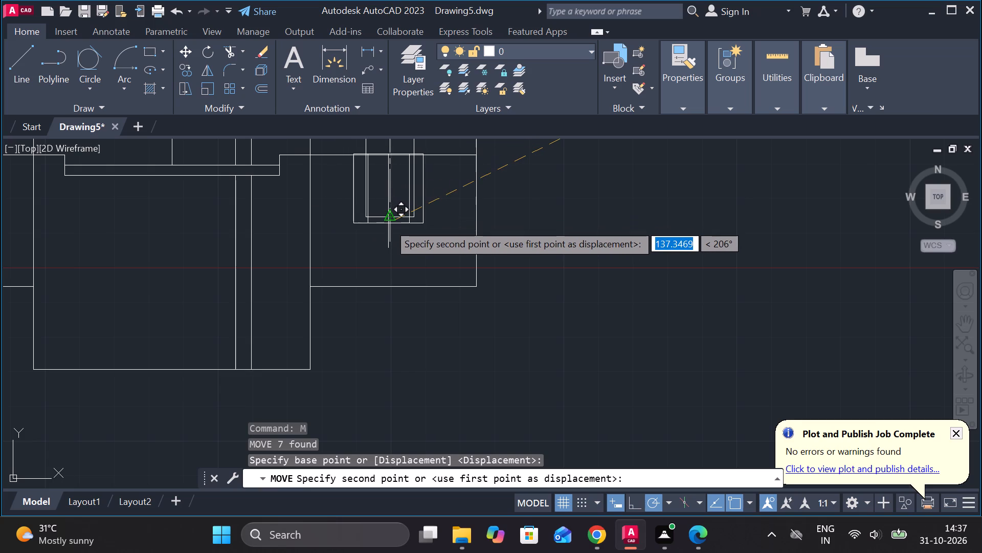
{"action": "middle_click_drag", "start_coordinate": [389, 205], "coordinate": [420, 250]}
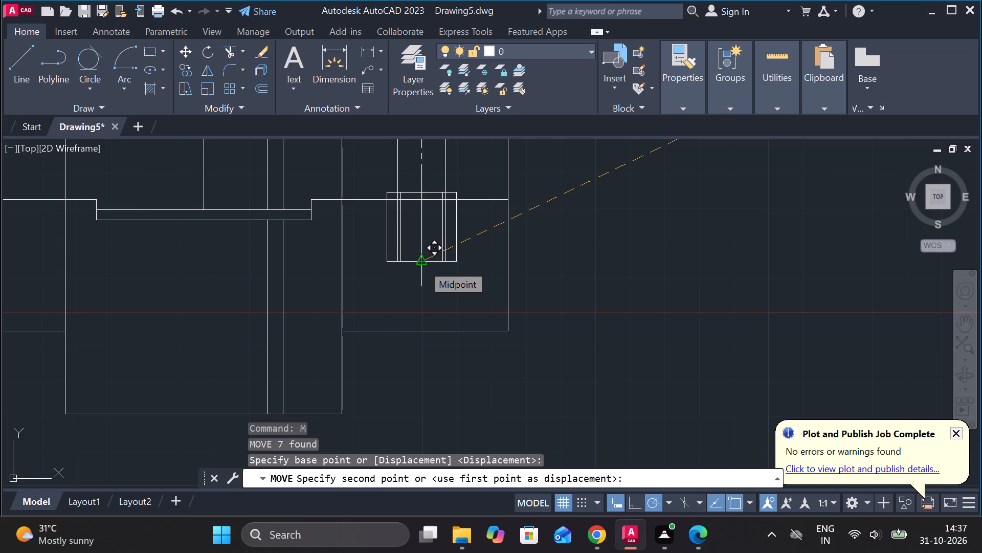
{"action": "scroll", "coordinate": [353, 334], "scroll_direction": "down", "scroll_amount": 1}
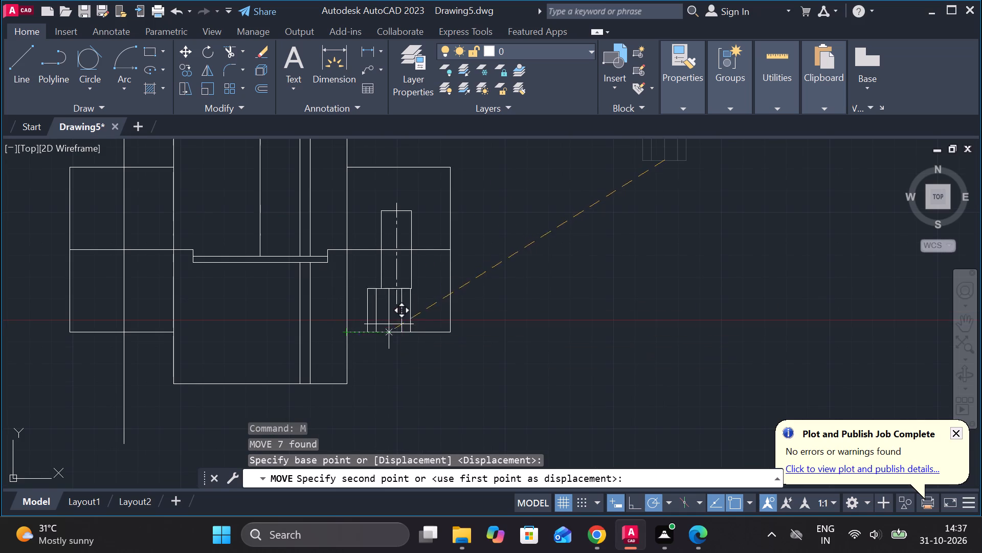
{"action": "middle_click_drag", "start_coordinate": [370, 283], "coordinate": [393, 299]}
{"action": "middle_click_drag", "start_coordinate": [394, 258], "coordinate": [455, 271]}
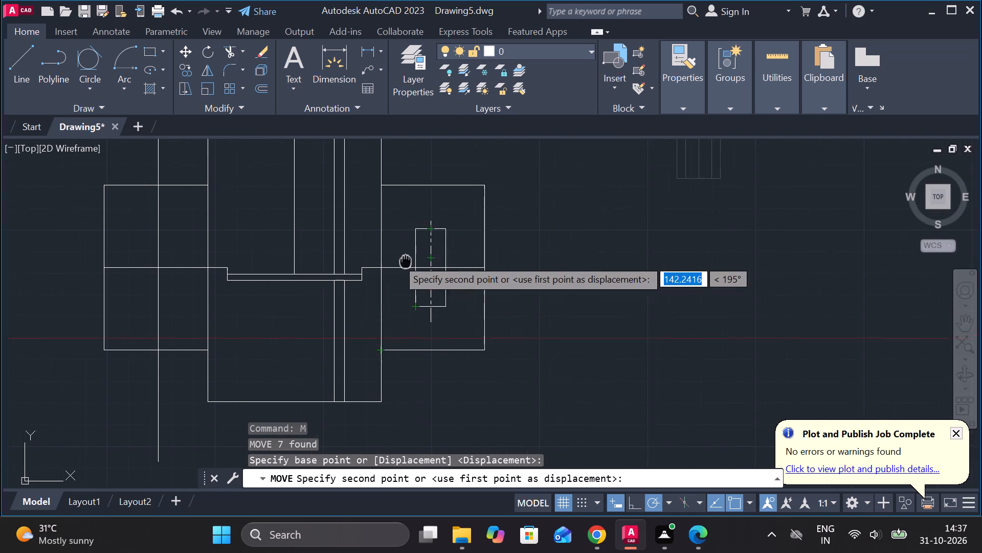
{"action": "middle_click_drag", "start_coordinate": [455, 271], "coordinate": [681, 313]}
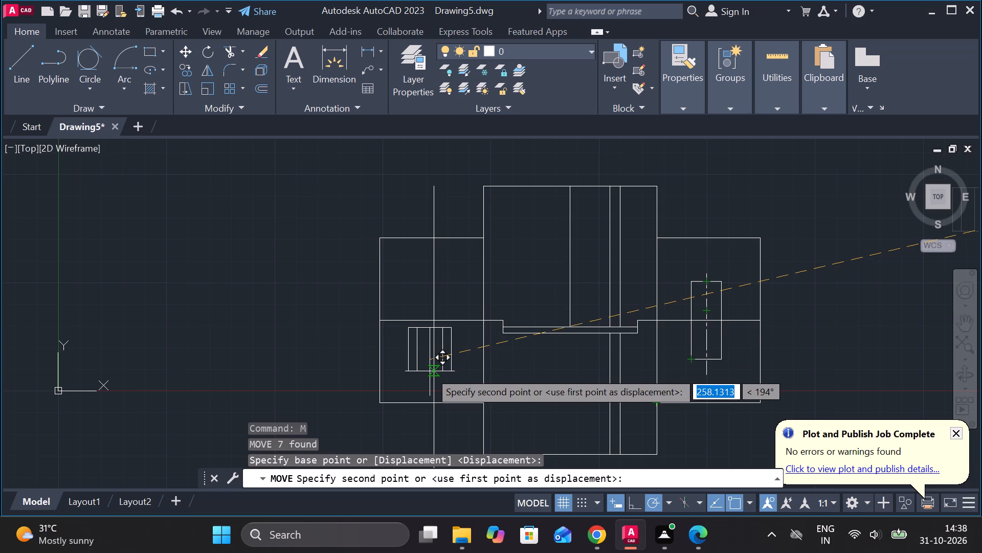
{"action": "scroll", "coordinate": [443, 293], "scroll_direction": "down", "scroll_amount": 3}
{"action": "middle_click_drag", "start_coordinate": [537, 285], "coordinate": [431, 279]}
{"action": "scroll", "coordinate": [492, 255], "scroll_direction": "up", "scroll_amount": 1}
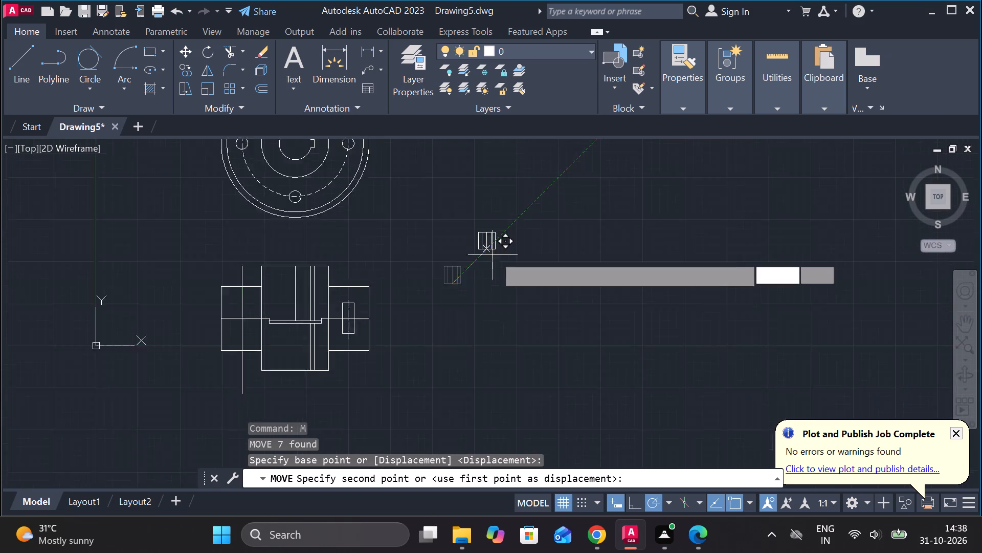
{"action": "scroll", "coordinate": [494, 255], "scroll_direction": "up", "scroll_amount": 5}
{"action": "left_click", "coordinate": [514, 290]}
{"action": "middle_click_drag", "start_coordinate": [530, 283], "coordinate": [526, 297]}
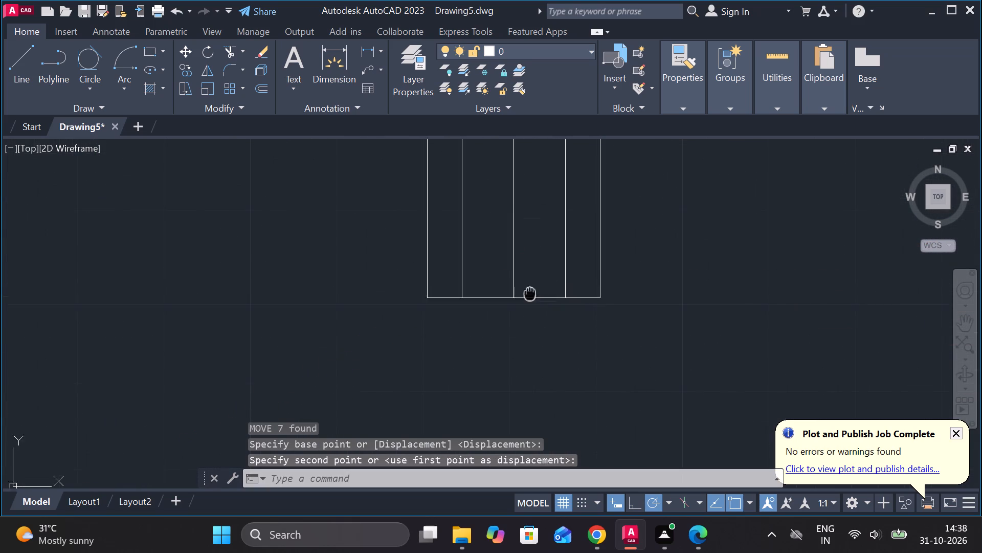
{"action": "middle_click_drag", "start_coordinate": [526, 297], "coordinate": [515, 342]}
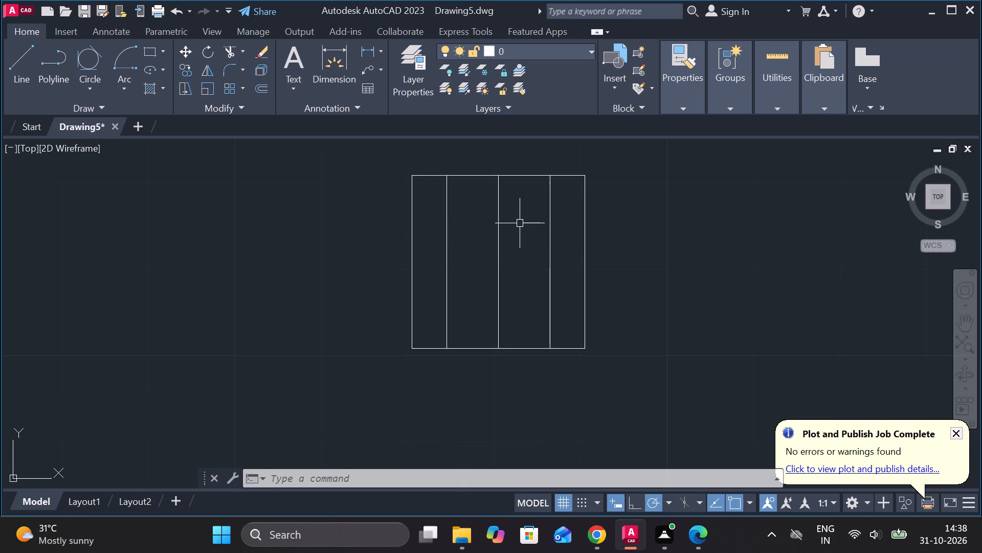
Offset the nut side view's top edge downward by 2 units.
{"action": "left_click", "coordinate": [470, 176]}
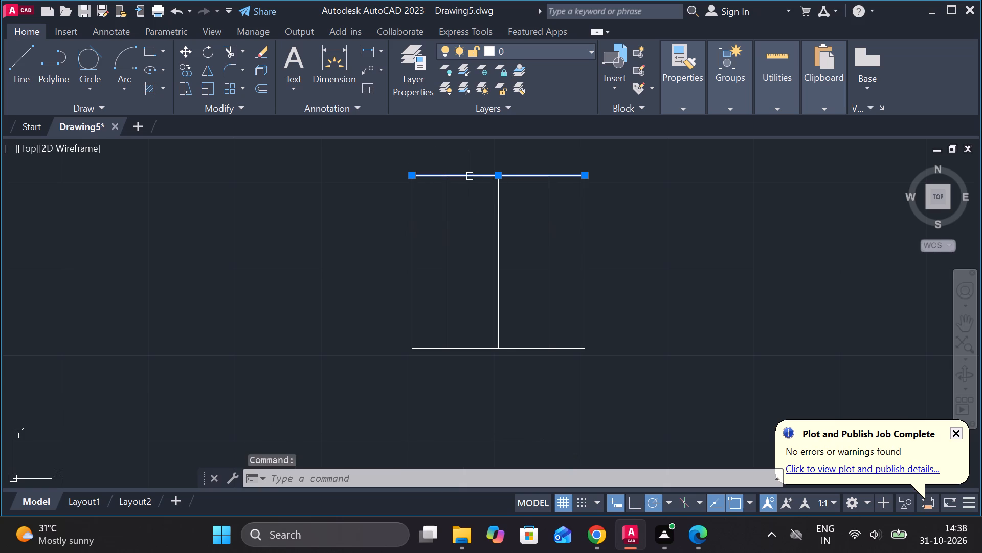
{"action": "key", "text": "o"}
{"action": "key", "text": "Return"}
{"action": "key", "text": "Return"}
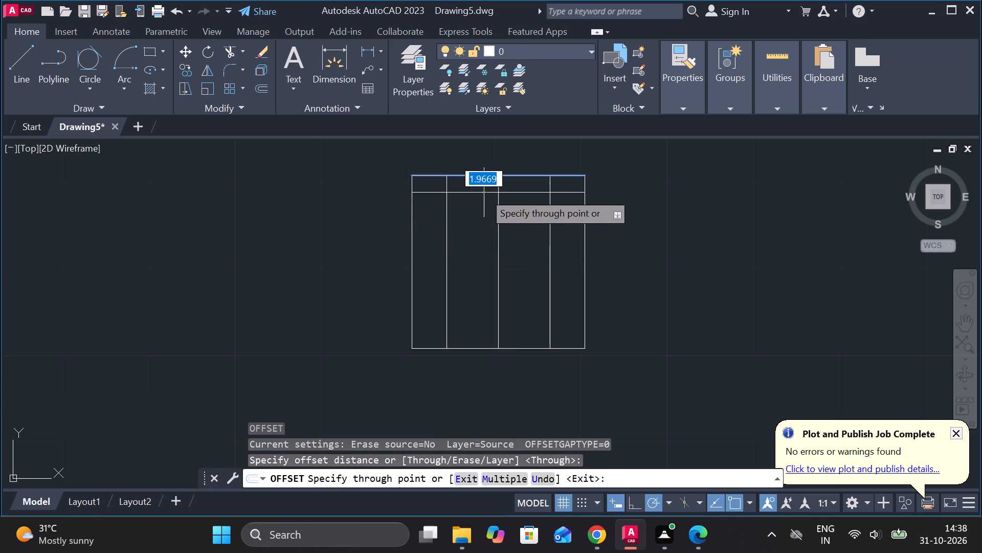
{"action": "type", "text": "2"}
{"action": "key", "text": "space"}
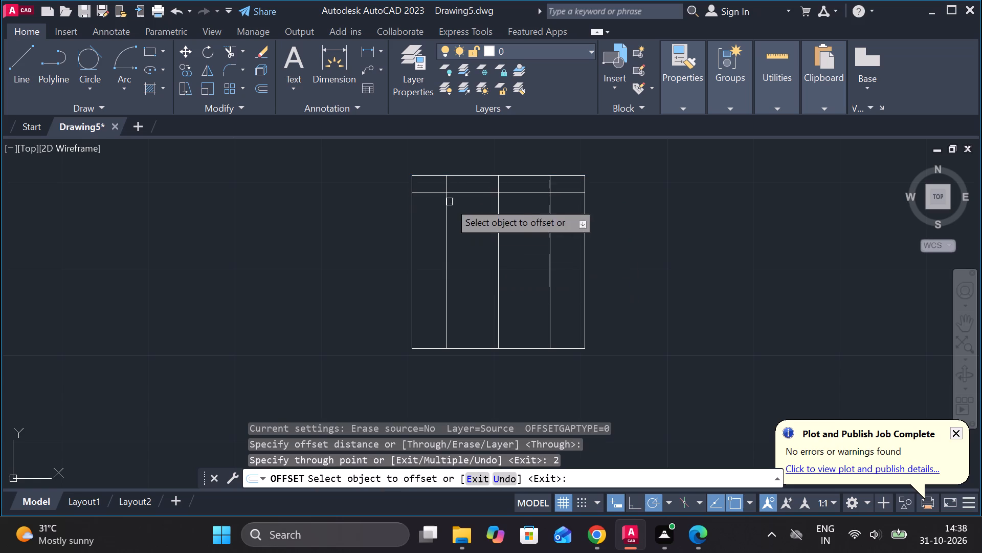
{"action": "key", "text": "Escape"}
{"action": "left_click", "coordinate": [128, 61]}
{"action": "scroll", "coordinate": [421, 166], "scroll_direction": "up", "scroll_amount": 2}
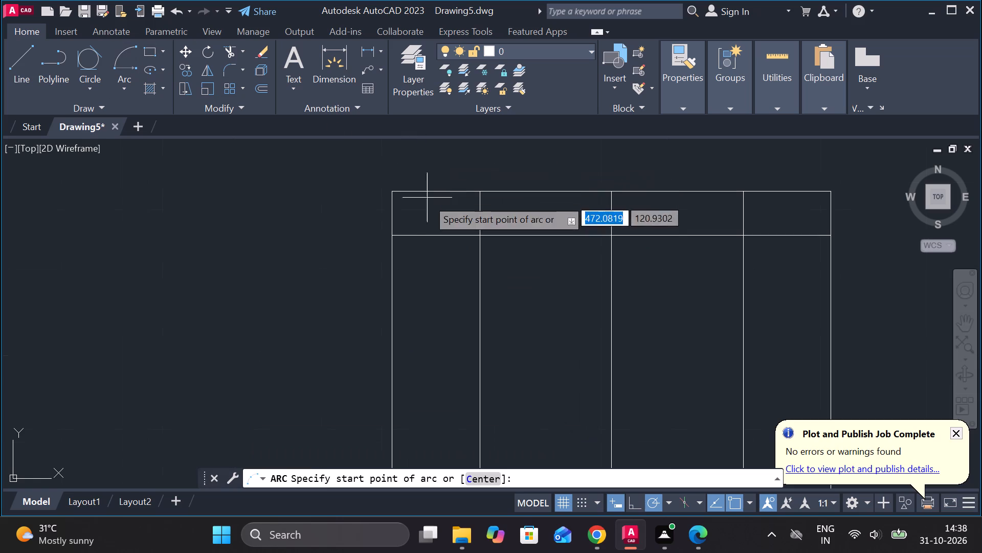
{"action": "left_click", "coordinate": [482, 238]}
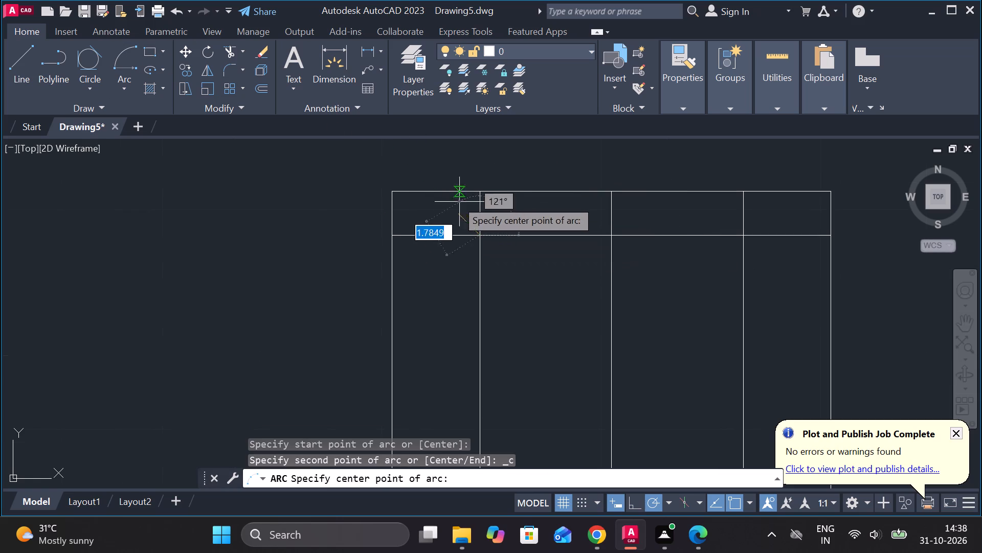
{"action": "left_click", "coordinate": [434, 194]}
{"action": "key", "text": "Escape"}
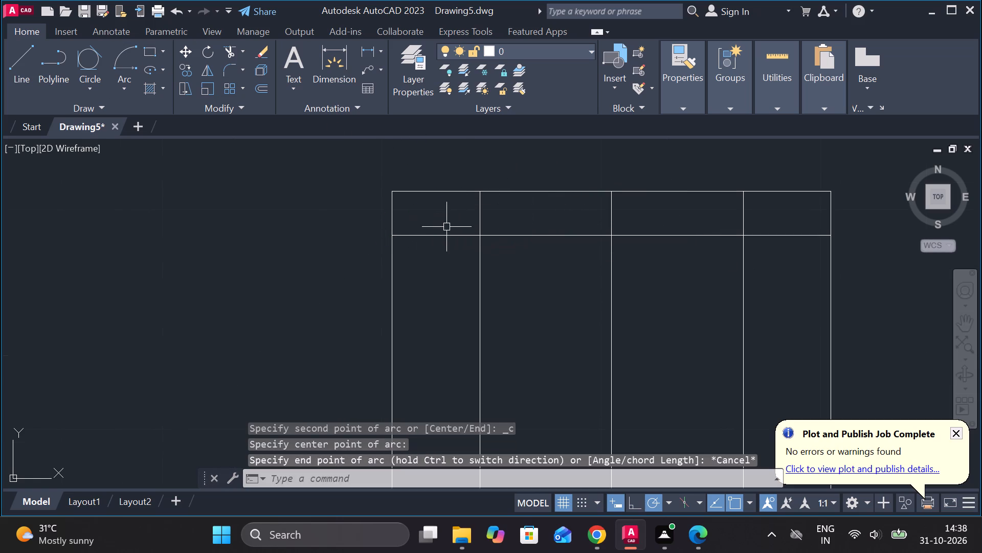
Draw three-point arcs across the nut's left, wide middle and right faces, ending on the offset line and peaking at the top edge.
{"action": "key", "text": "space"}
{"action": "left_click", "coordinate": [483, 236]}
{"action": "left_click", "coordinate": [436, 203]}
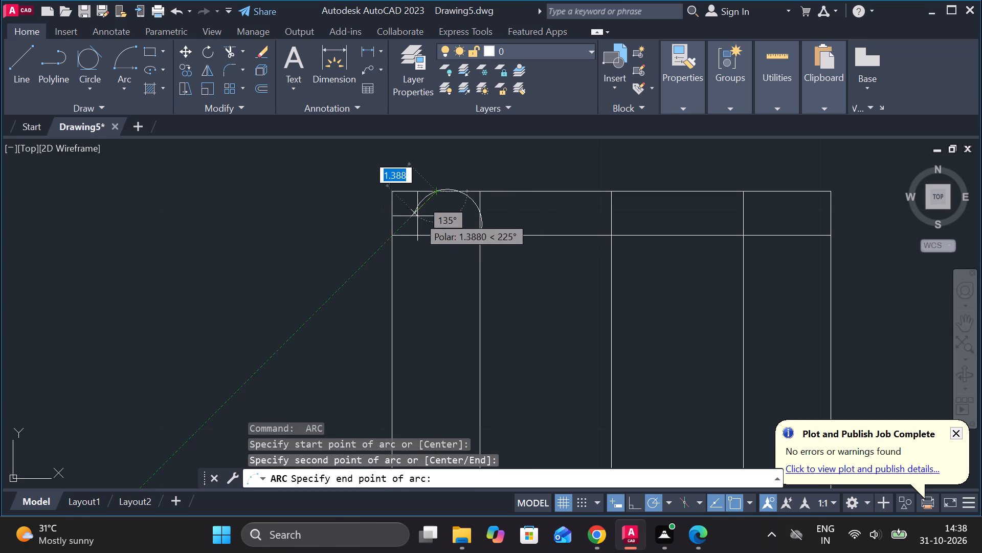
{"action": "left_click", "coordinate": [388, 235]}
{"action": "key", "text": "space"}
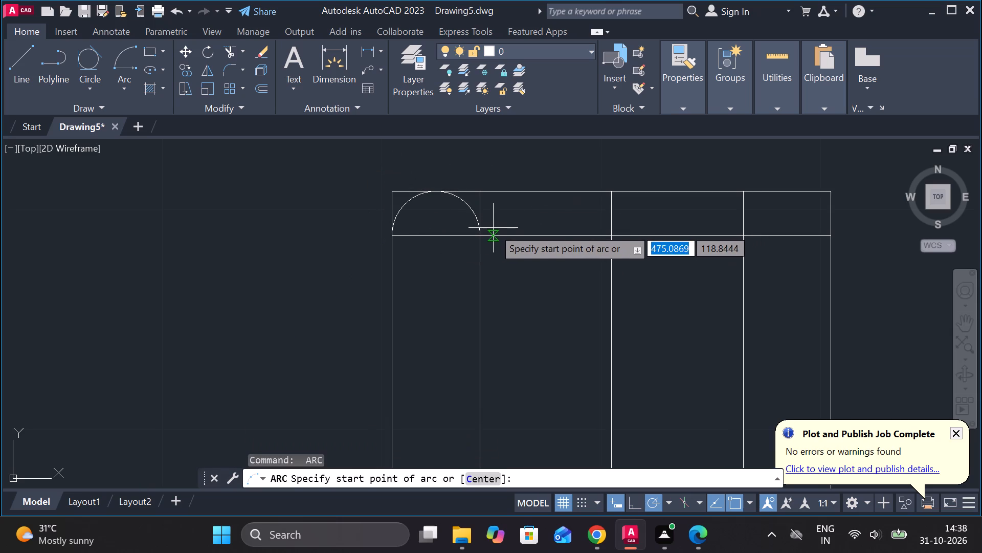
{"action": "left_click", "coordinate": [481, 229]}
{"action": "left_click", "coordinate": [606, 192]}
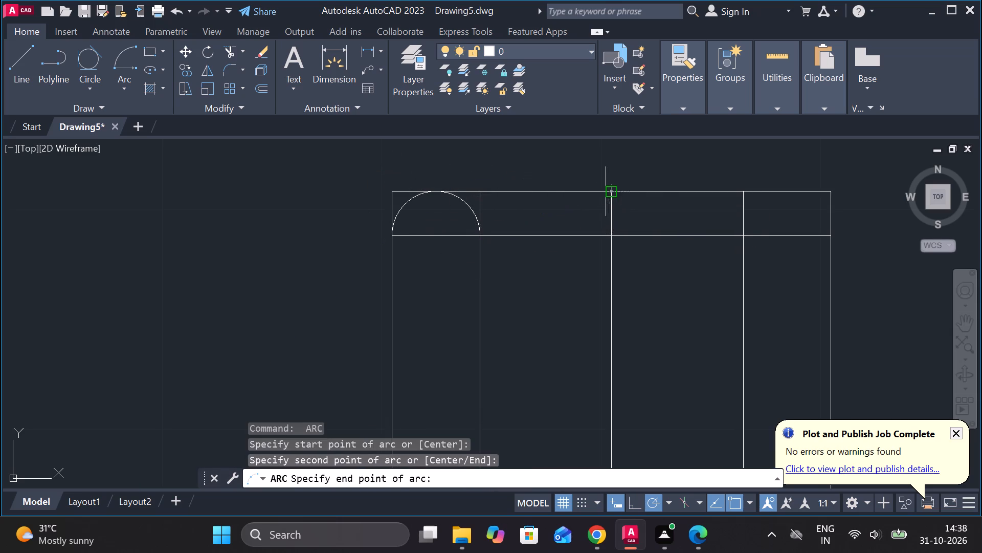
{"action": "left_click", "coordinate": [743, 241]}
{"action": "key", "text": "space"}
{"action": "left_click", "coordinate": [739, 237]}
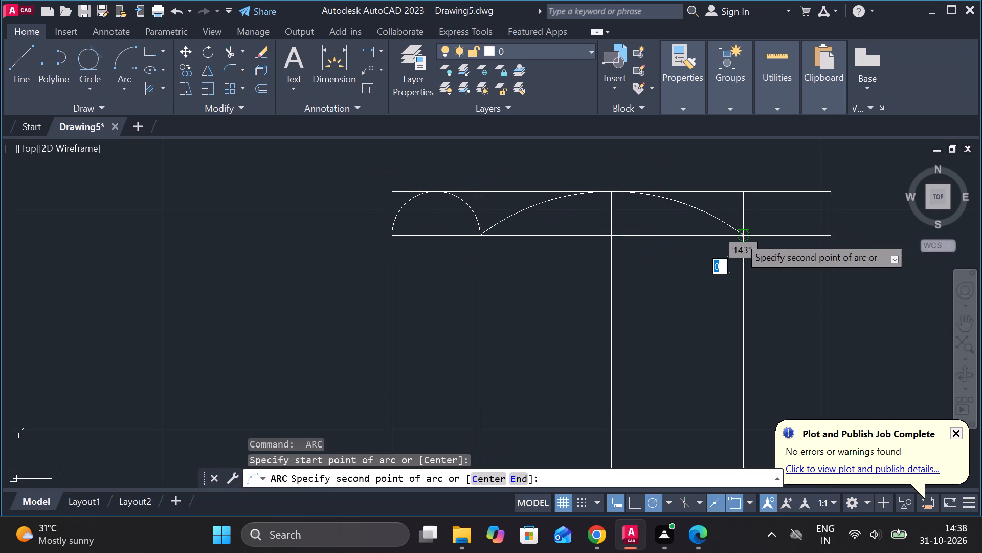
{"action": "left_click", "coordinate": [783, 191]}
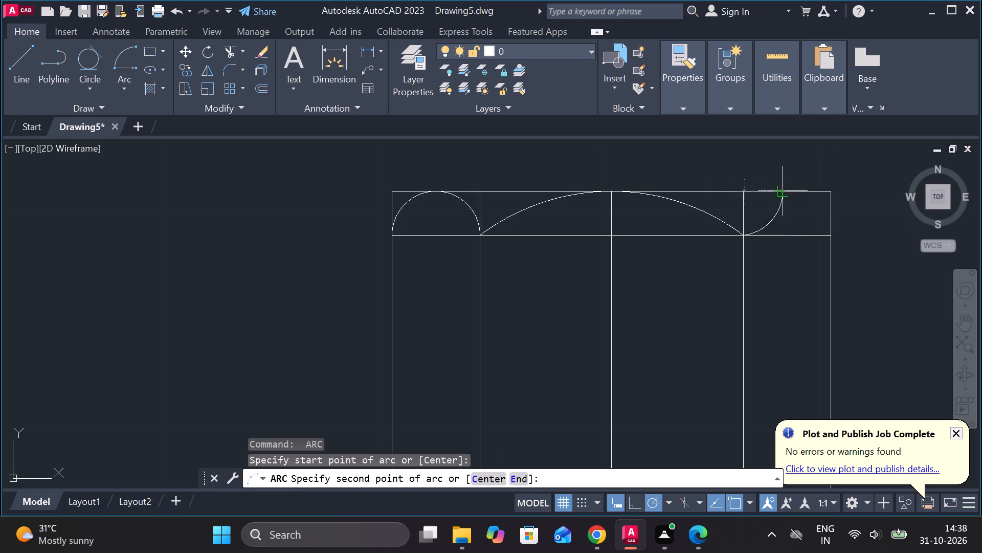
{"action": "left_click", "coordinate": [832, 235]}
{"action": "middle_click_drag", "start_coordinate": [811, 256], "coordinate": [782, 252]}
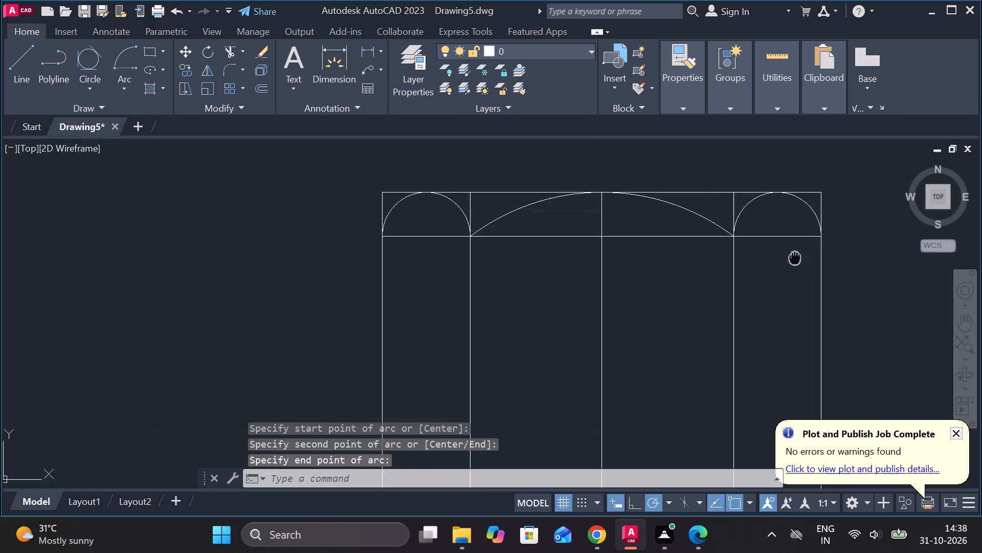
{"action": "middle_click_drag", "start_coordinate": [782, 252], "coordinate": [770, 246]}
{"action": "key", "text": "Escape"}
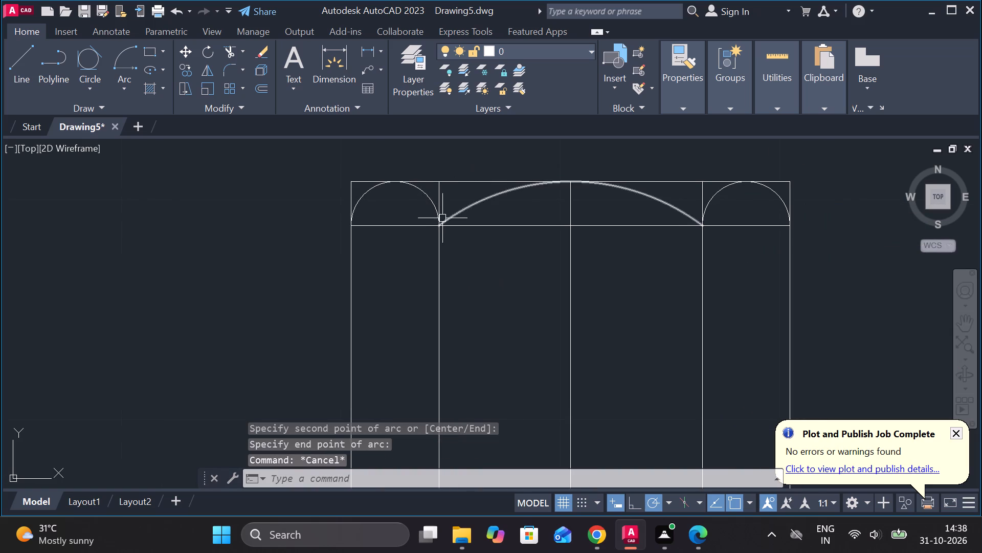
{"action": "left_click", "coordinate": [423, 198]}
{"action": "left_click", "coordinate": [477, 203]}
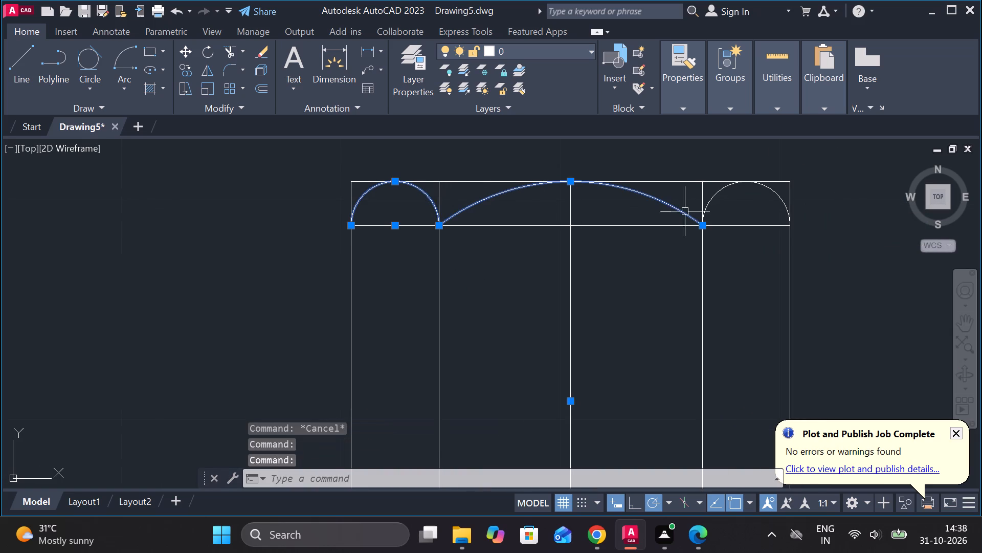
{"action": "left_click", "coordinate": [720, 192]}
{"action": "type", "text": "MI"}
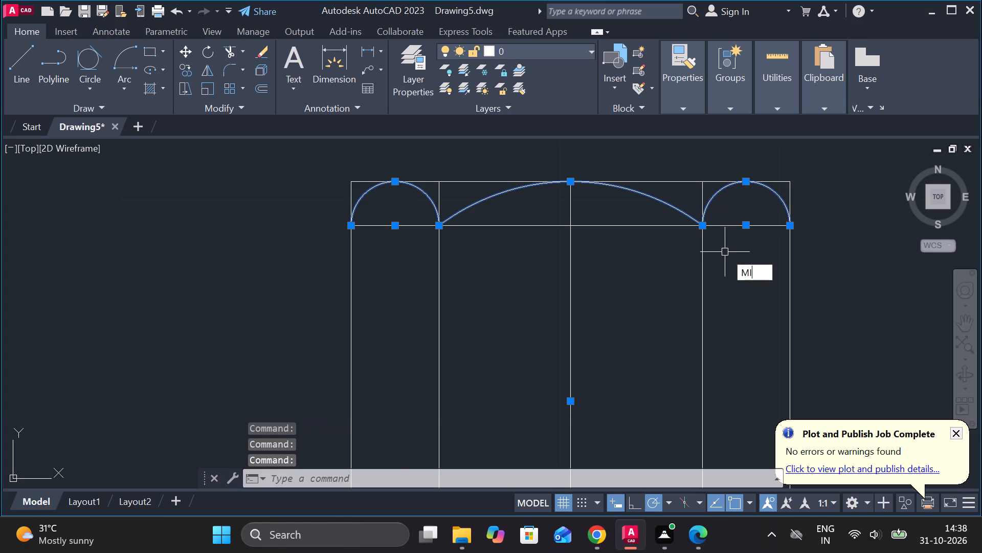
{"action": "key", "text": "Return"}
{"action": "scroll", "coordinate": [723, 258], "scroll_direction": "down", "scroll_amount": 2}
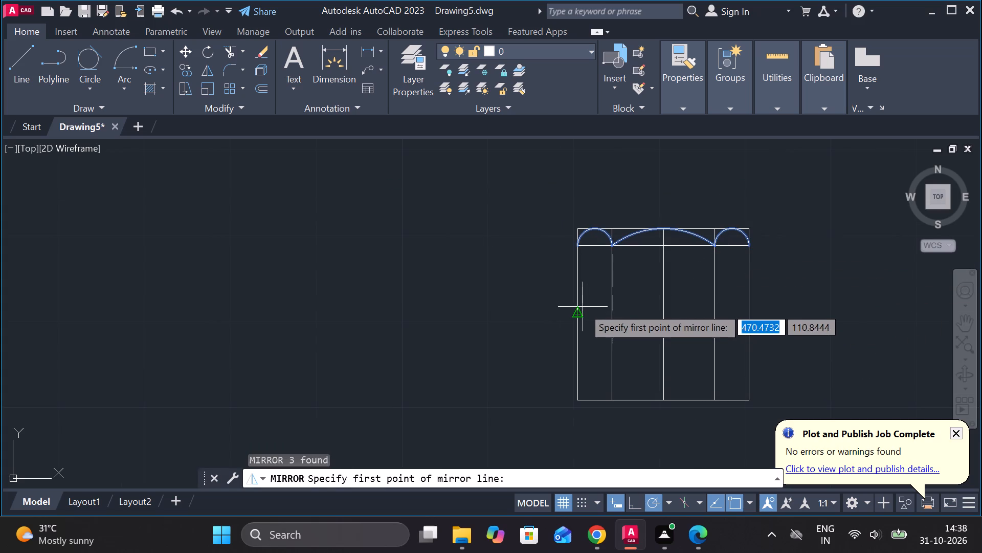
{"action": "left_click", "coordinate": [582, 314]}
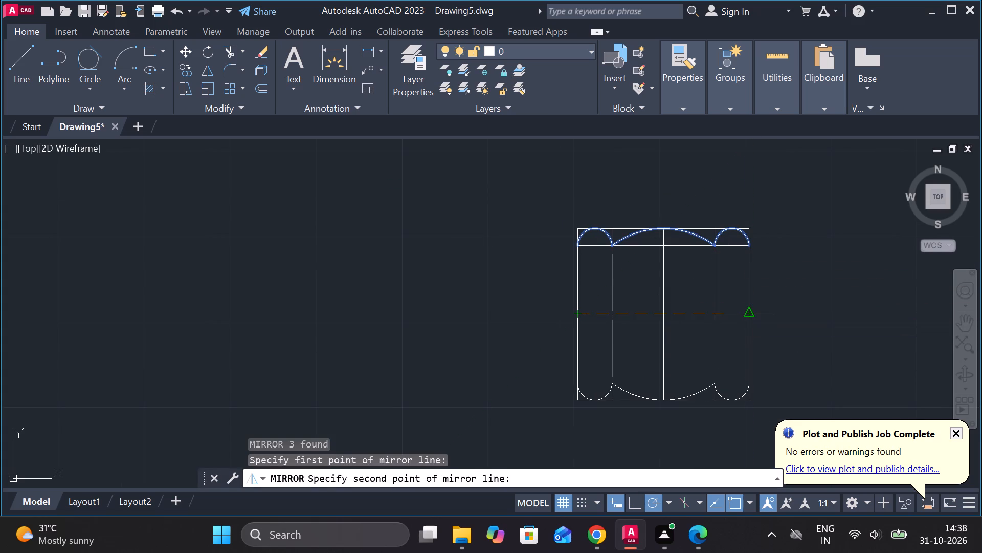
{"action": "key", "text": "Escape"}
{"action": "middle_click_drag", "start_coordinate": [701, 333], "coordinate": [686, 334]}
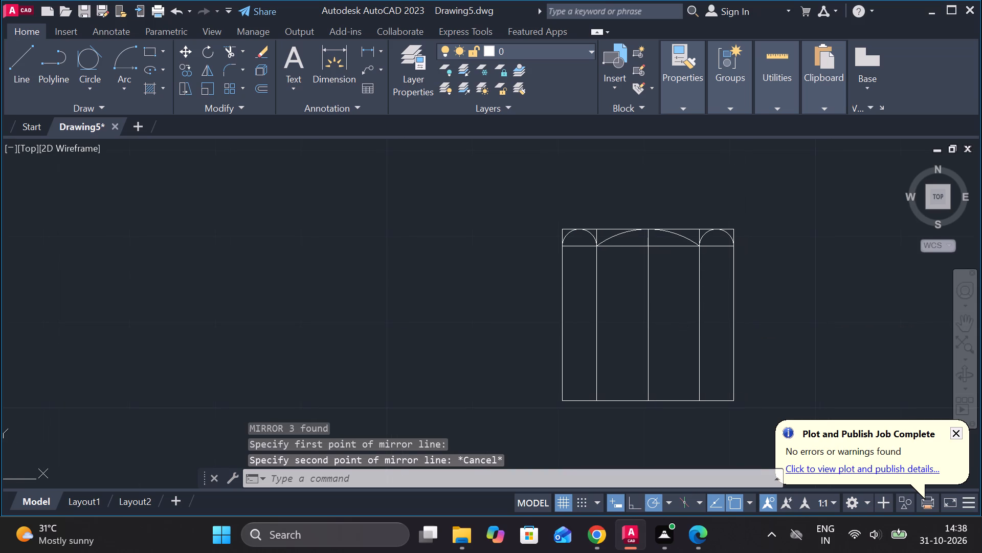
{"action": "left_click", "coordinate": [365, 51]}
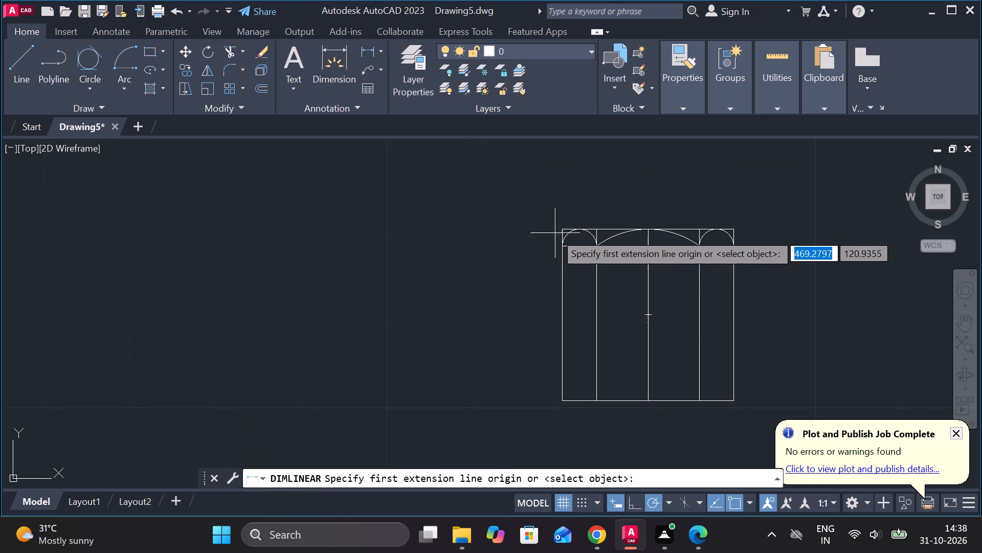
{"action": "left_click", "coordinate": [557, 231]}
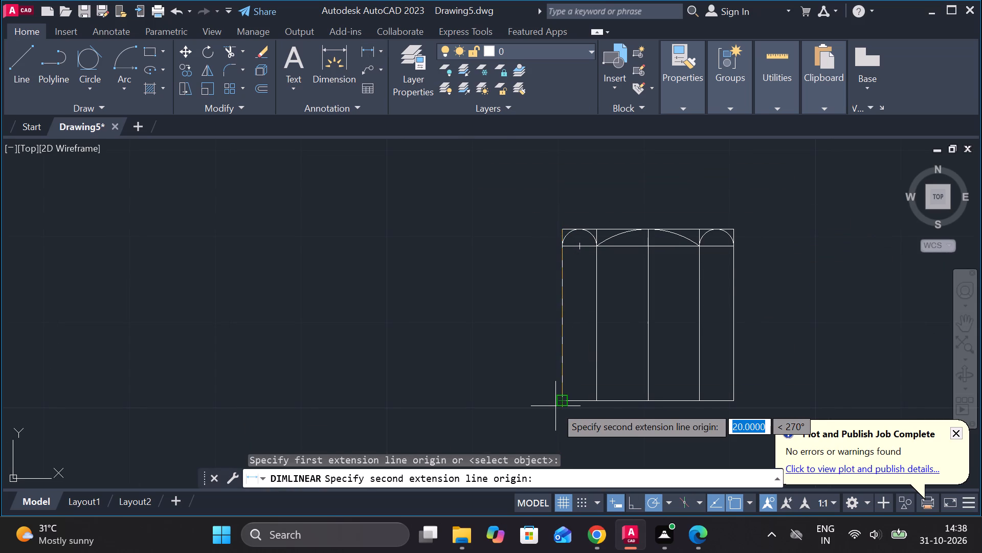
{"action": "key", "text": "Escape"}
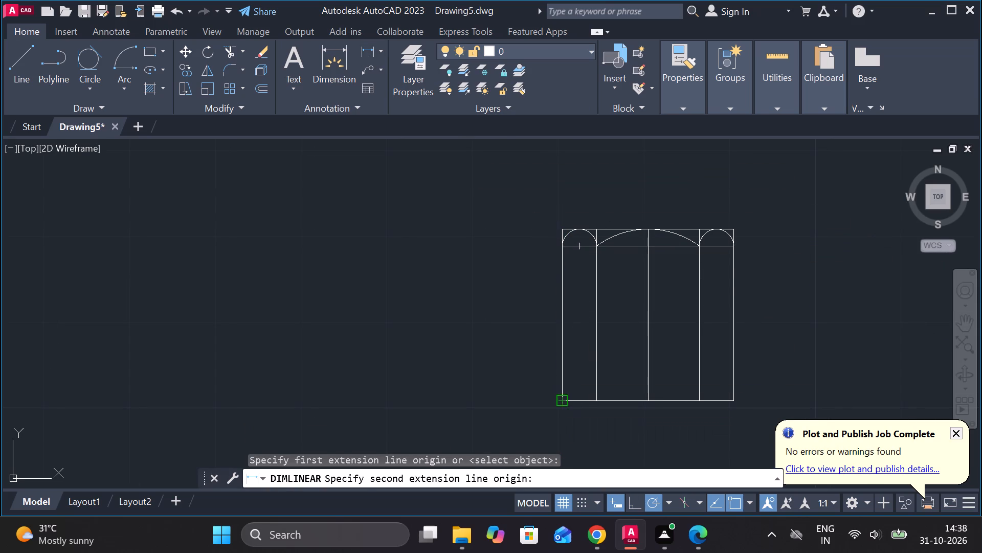
Draw a horizontal line across the nut side view between the midpoints of its left and right edges.
{"action": "key", "text": "l"}
{"action": "key", "text": "Return"}
{"action": "middle_click_drag", "start_coordinate": [637, 357], "coordinate": [610, 357]}
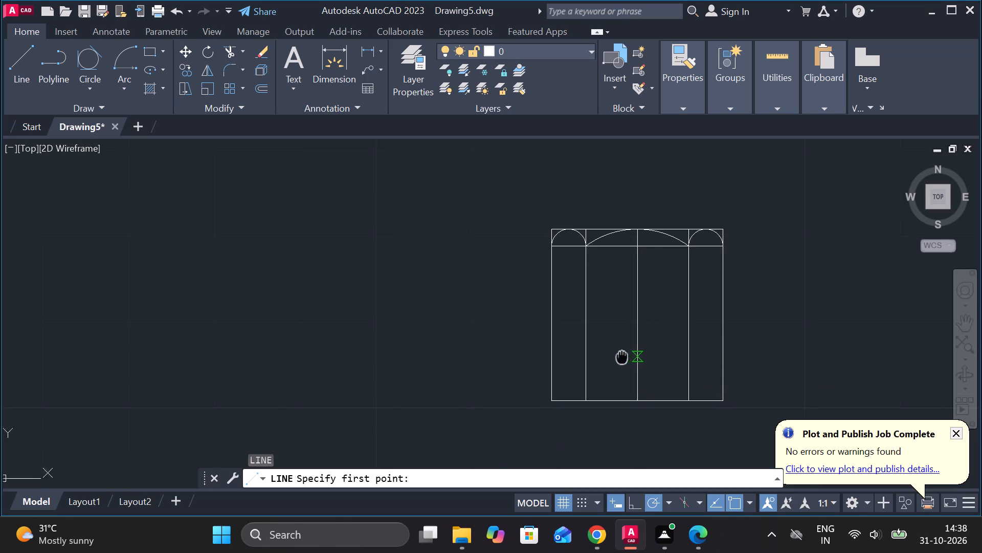
{"action": "middle_click_drag", "start_coordinate": [610, 357], "coordinate": [600, 357]}
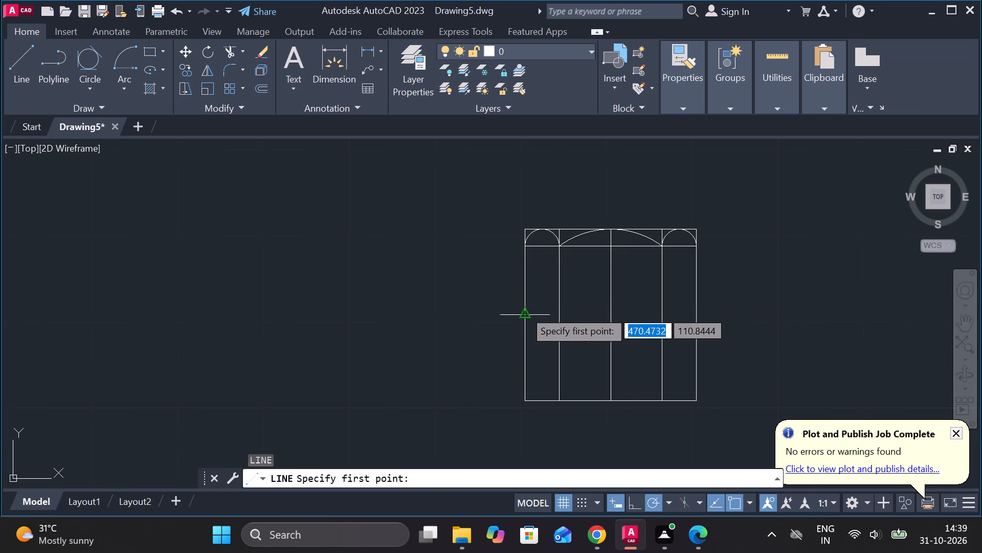
{"action": "left_click", "coordinate": [524, 310]}
{"action": "left_click", "coordinate": [700, 310]}
{"action": "middle_click_drag", "start_coordinate": [803, 309], "coordinate": [777, 309]}
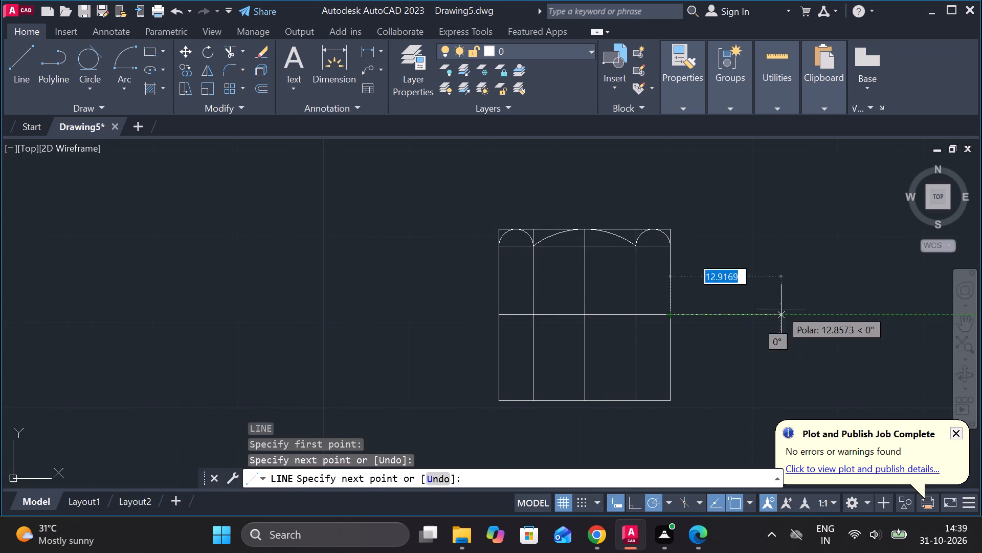
{"action": "key", "text": "Escape"}
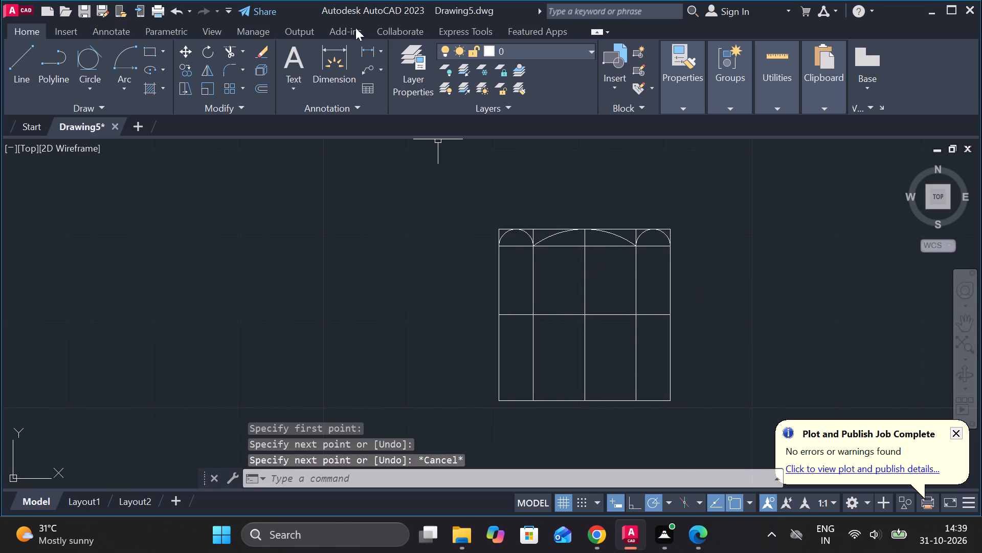
Measure the vertical distance from the nut's top-left corner down to the new horizontal midline.
{"action": "left_click", "coordinate": [368, 45]}
{"action": "scroll", "coordinate": [536, 296], "scroll_direction": "up", "scroll_amount": 2}
{"action": "scroll", "coordinate": [433, 175], "scroll_direction": "up", "scroll_amount": 1}
{"action": "middle_click_drag", "start_coordinate": [439, 177], "coordinate": [465, 233]}
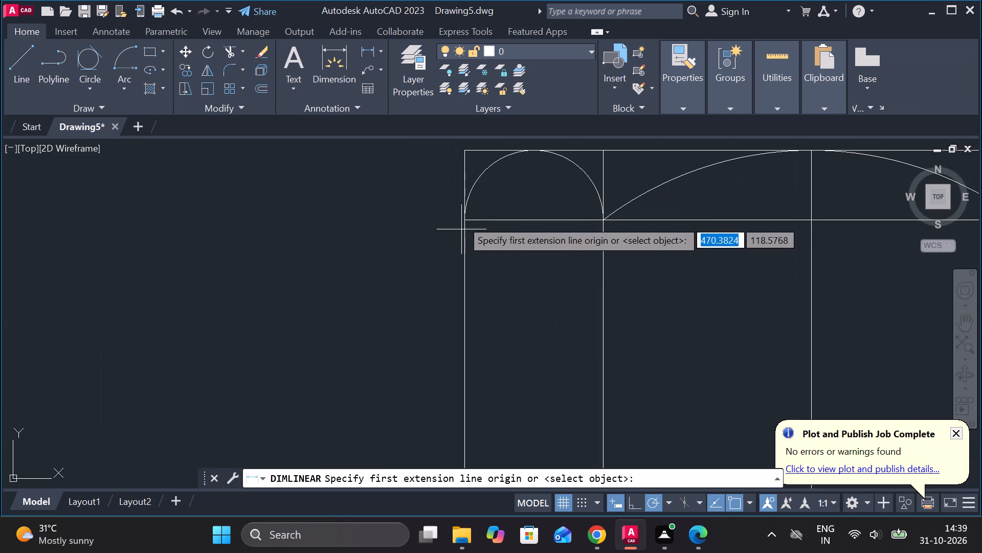
{"action": "scroll", "coordinate": [461, 212], "scroll_direction": "down", "scroll_amount": 1}
{"action": "left_click", "coordinate": [465, 173]}
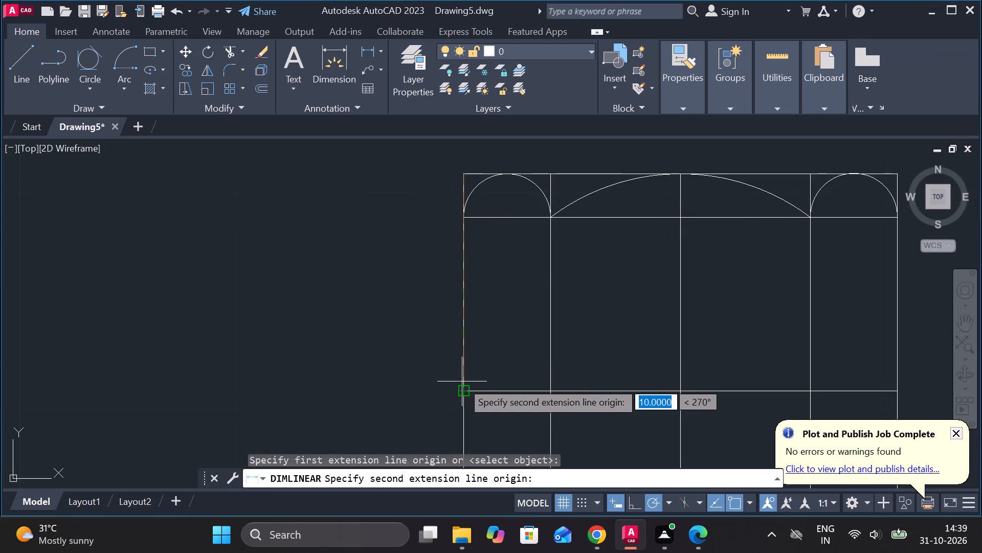
{"action": "scroll", "coordinate": [462, 381], "scroll_direction": "down", "scroll_amount": 1}
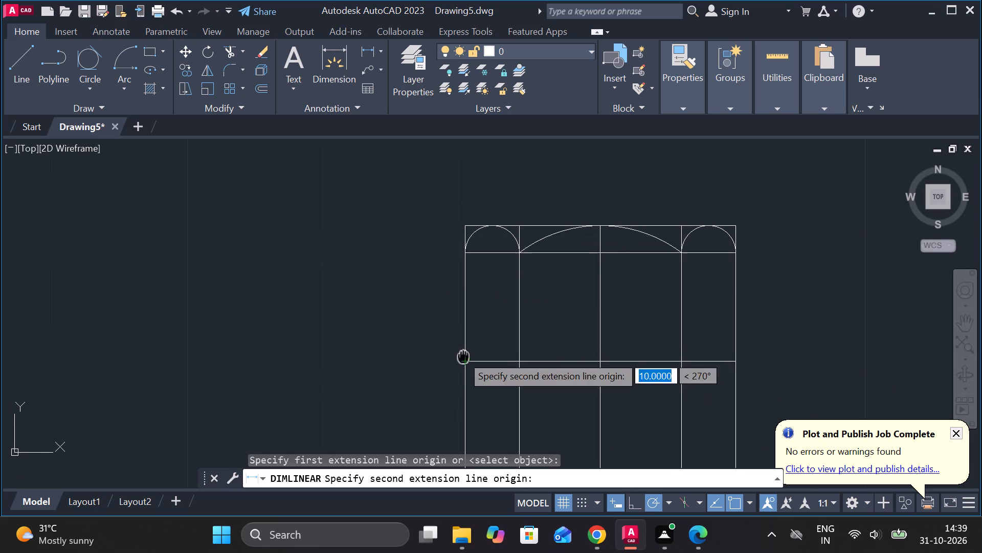
{"action": "key", "text": "Escape"}
{"action": "middle_click_drag", "start_coordinate": [533, 368], "coordinate": [504, 331]}
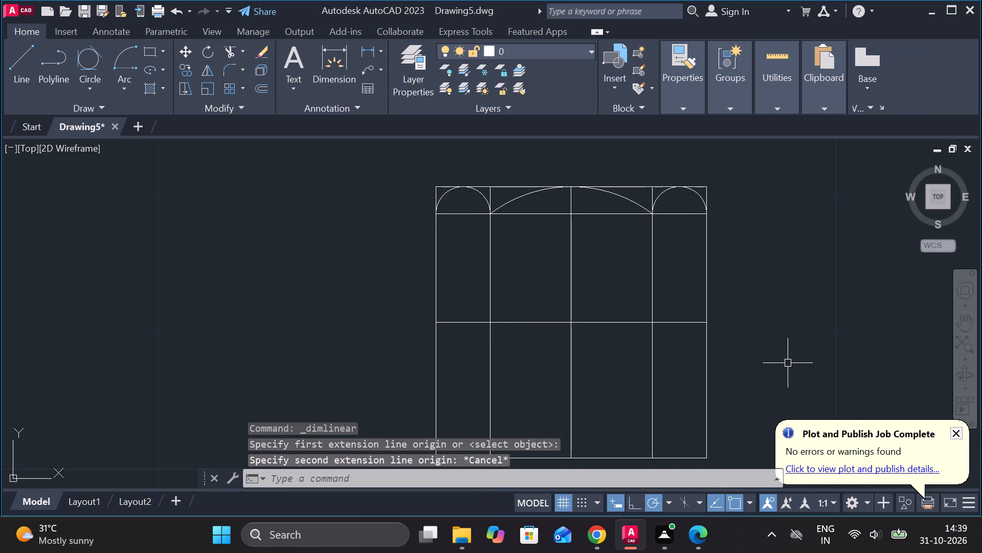
Trim the vertical lines below the horizontal midline and remove the leftover original bottom edge of the nut.
{"action": "type", "text": "TR"}
{"action": "key", "text": "space"}
{"action": "left_click", "coordinate": [790, 361]}
{"action": "left_click", "coordinate": [376, 351]}
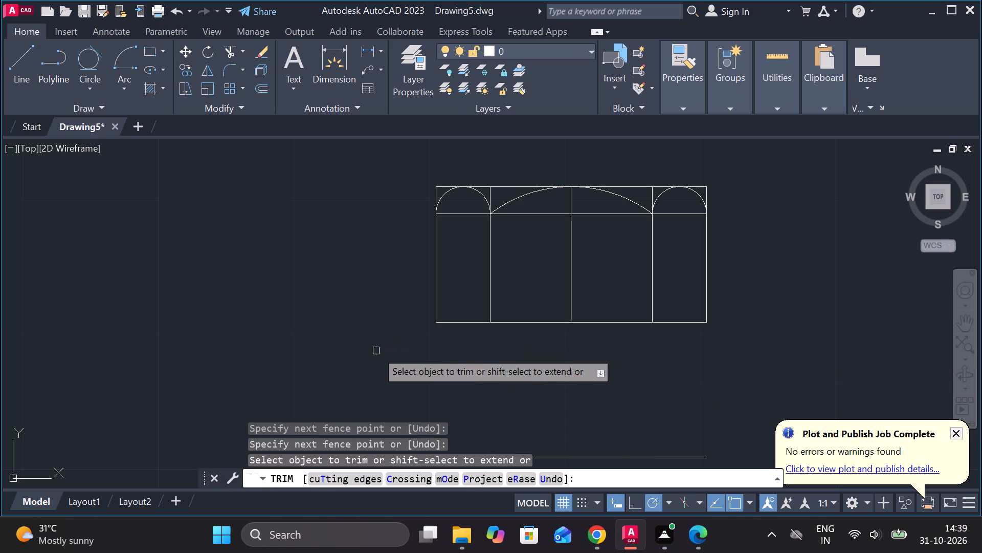
{"action": "middle_click_drag", "start_coordinate": [559, 382], "coordinate": [565, 326]}
{"action": "left_click", "coordinate": [588, 406]}
{"action": "scroll", "coordinate": [598, 402], "scroll_direction": "down", "scroll_amount": 3}
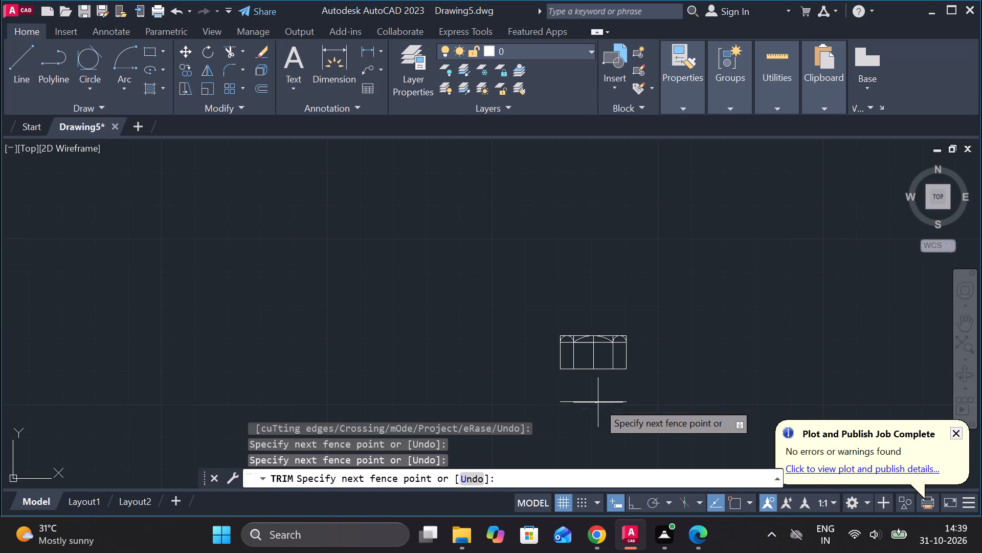
{"action": "left_click", "coordinate": [589, 399]}
{"action": "scroll", "coordinate": [598, 385], "scroll_direction": "up", "scroll_amount": 2}
{"action": "key", "text": "Escape"}
Mirror the three top arcs about the horizontal line through the side edges' midpoints, keeping the source arcs.
{"action": "scroll", "coordinate": [519, 256], "scroll_direction": "up", "scroll_amount": 2}
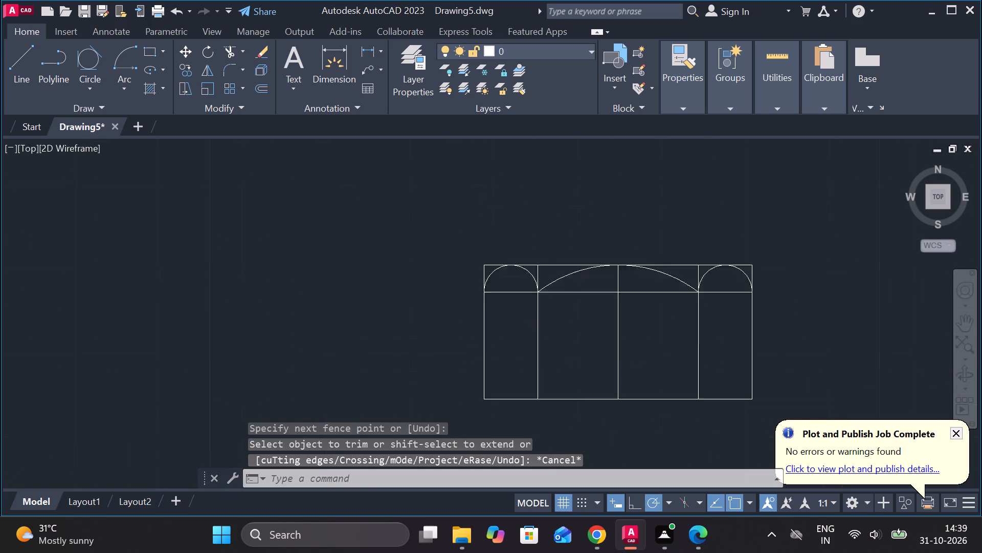
{"action": "scroll", "coordinate": [519, 256], "scroll_direction": "up", "scroll_amount": 1}
{"action": "left_click", "coordinate": [535, 293]}
{"action": "left_click", "coordinate": [600, 323]}
{"action": "scroll", "coordinate": [664, 330], "scroll_direction": "down", "scroll_amount": 1}
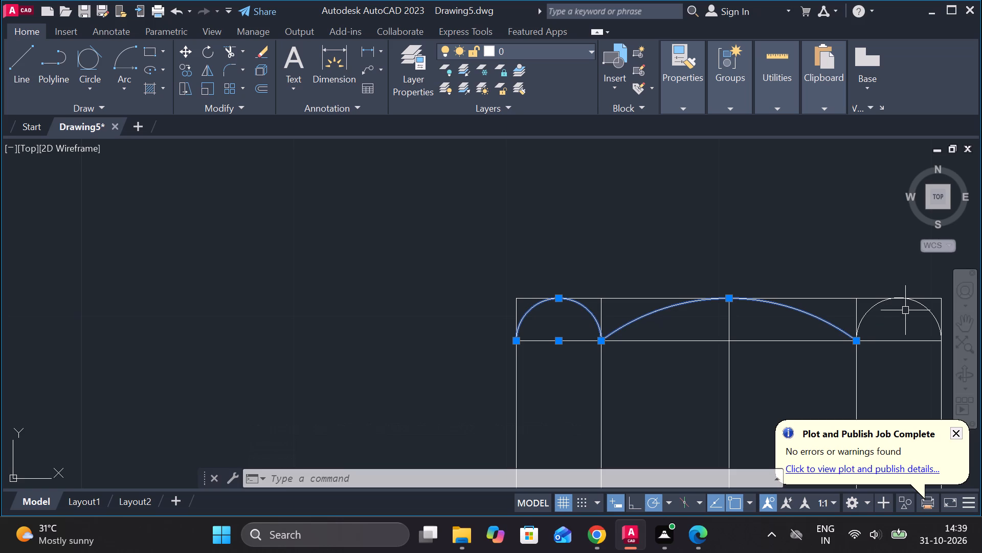
{"action": "left_click", "coordinate": [874, 304]}
{"action": "middle_click_drag", "start_coordinate": [734, 317], "coordinate": [604, 310]}
{"action": "type", "text": "MI"}
{"action": "key", "text": "Return"}
{"action": "scroll", "coordinate": [605, 313], "scroll_direction": "down", "scroll_amount": 2}
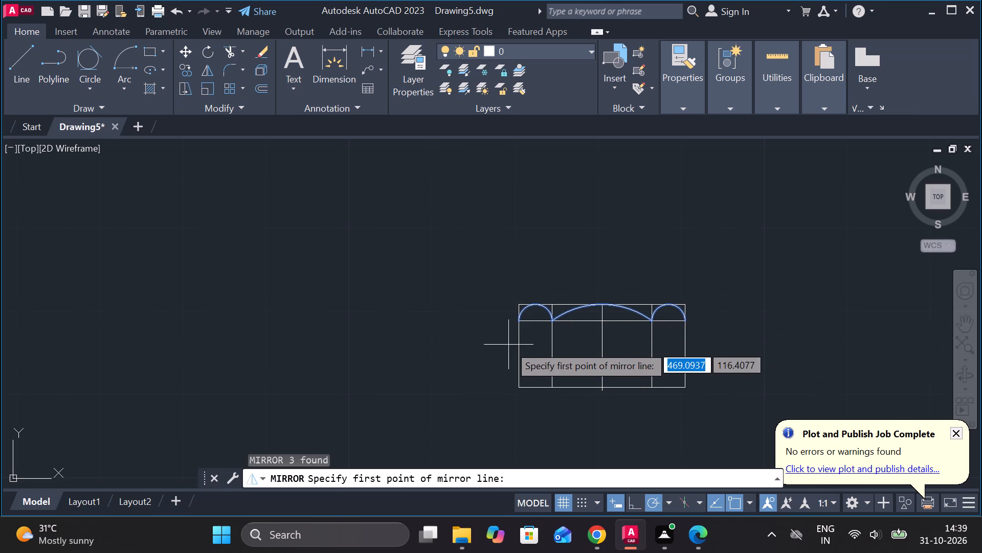
{"action": "left_click", "coordinate": [519, 347]}
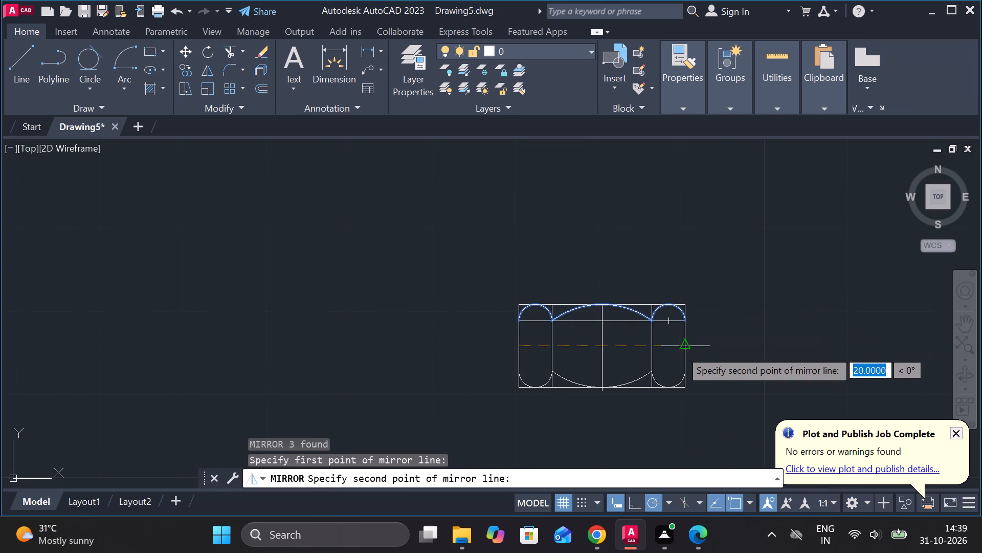
{"action": "left_click", "coordinate": [680, 350]}
{"action": "left_click_drag", "start_coordinate": [722, 404], "coordinate": [680, 350]}
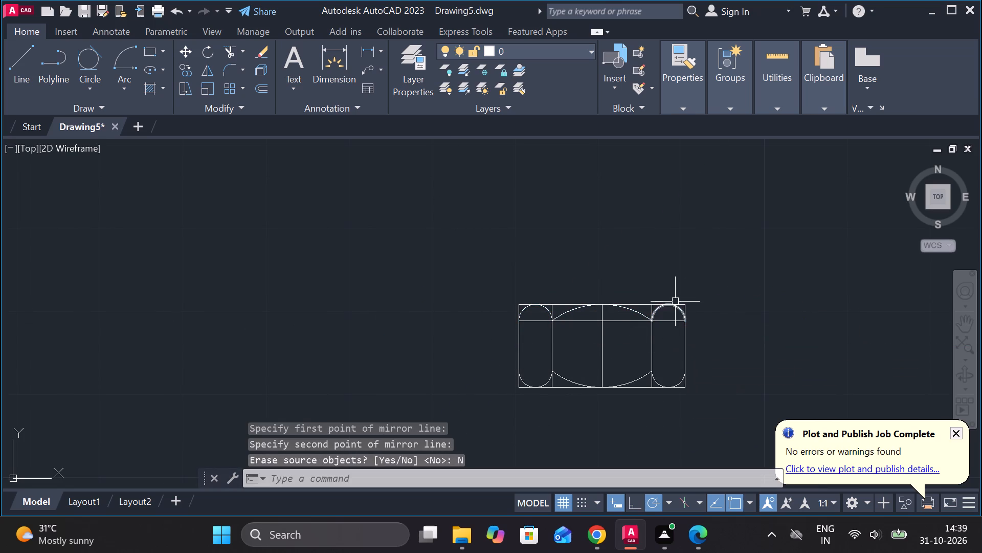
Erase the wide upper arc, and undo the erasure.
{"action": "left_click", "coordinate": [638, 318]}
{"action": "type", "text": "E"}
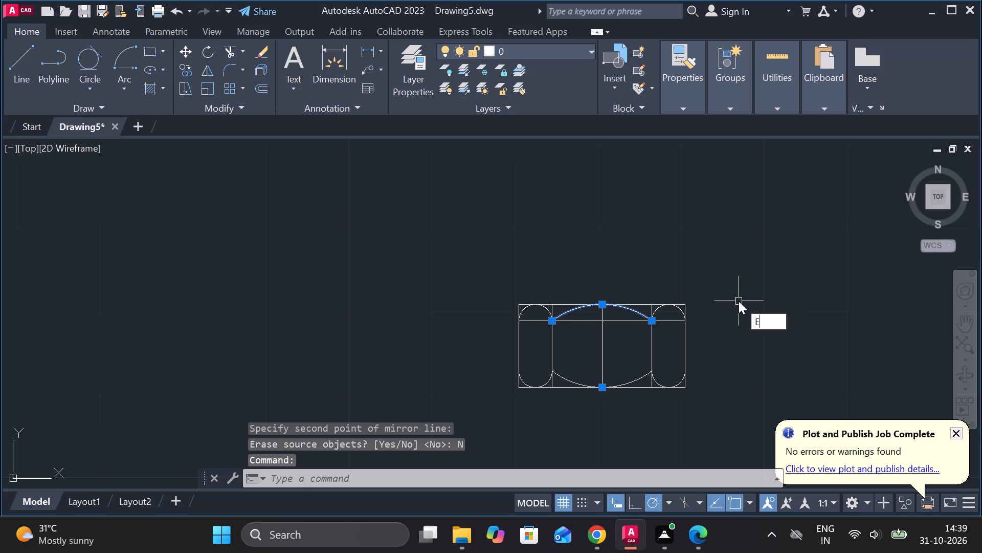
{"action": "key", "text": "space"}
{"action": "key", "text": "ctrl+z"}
Erase the horizontal offset line joining the lower ends of the upper arcs.
{"action": "scroll", "coordinate": [604, 333], "scroll_direction": "up", "scroll_amount": 2}
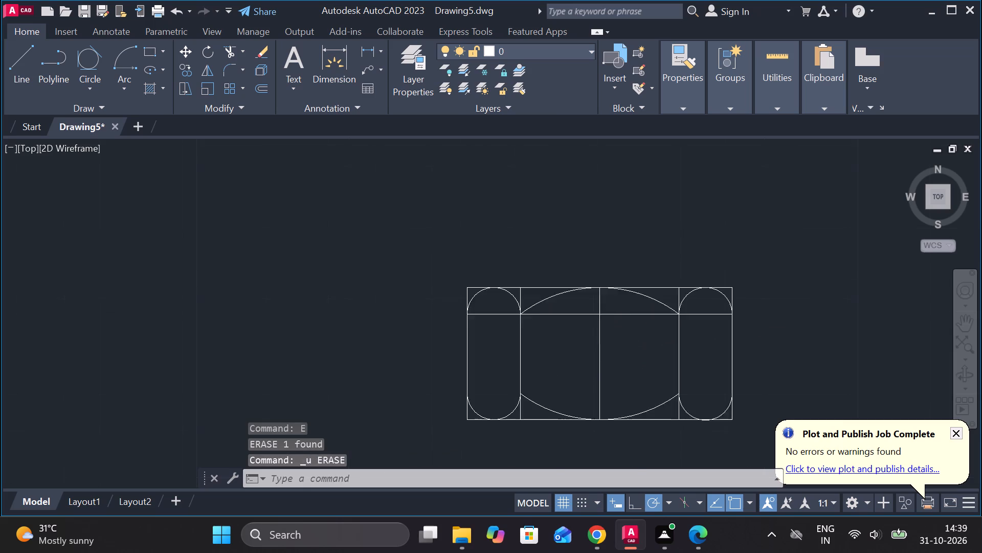
{"action": "left_click", "coordinate": [627, 301]}
{"action": "type", "text": "E"}
{"action": "key", "text": "space"}
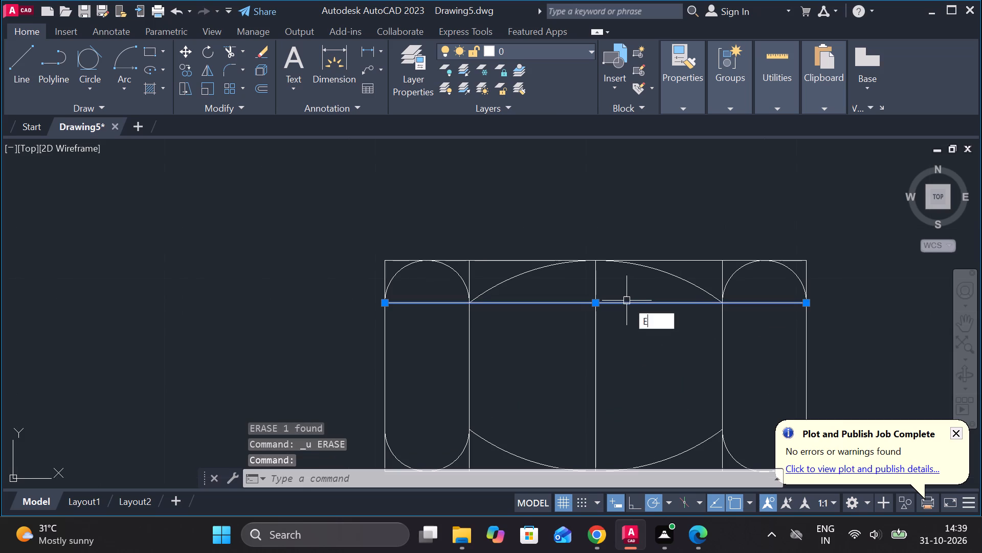
Trim the two inner vertical face lines where they extend past the arcs at the nut's top and bottom.
{"action": "type", "text": "TR"}
{"action": "key", "text": "space"}
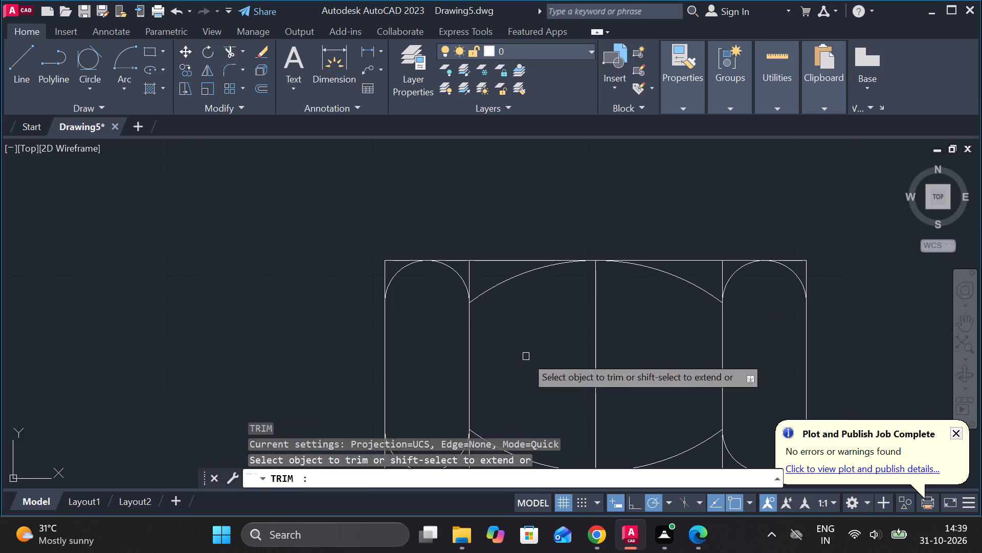
{"action": "left_click", "coordinate": [466, 270]}
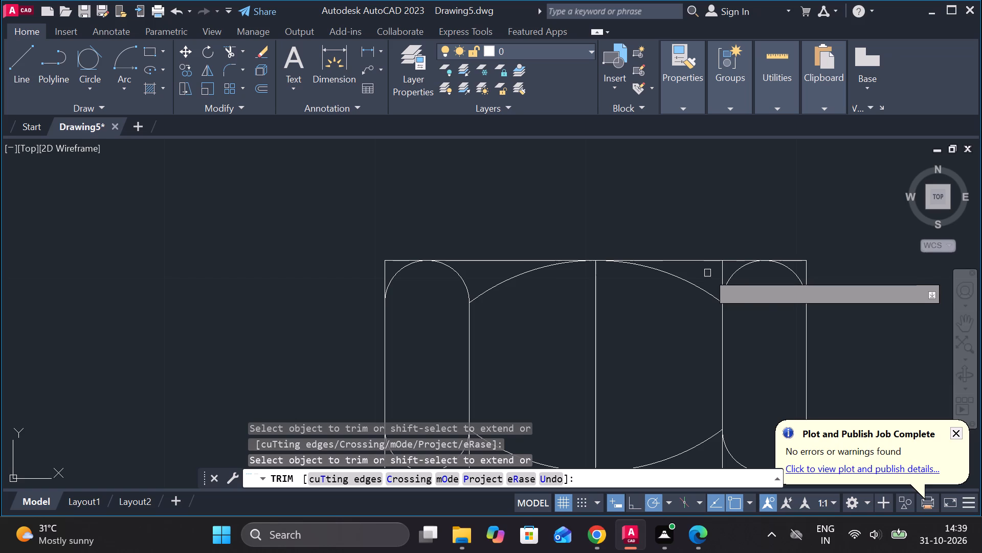
{"action": "left_click", "coordinate": [719, 271]}
{"action": "middle_click_drag", "start_coordinate": [683, 301], "coordinate": [639, 269]}
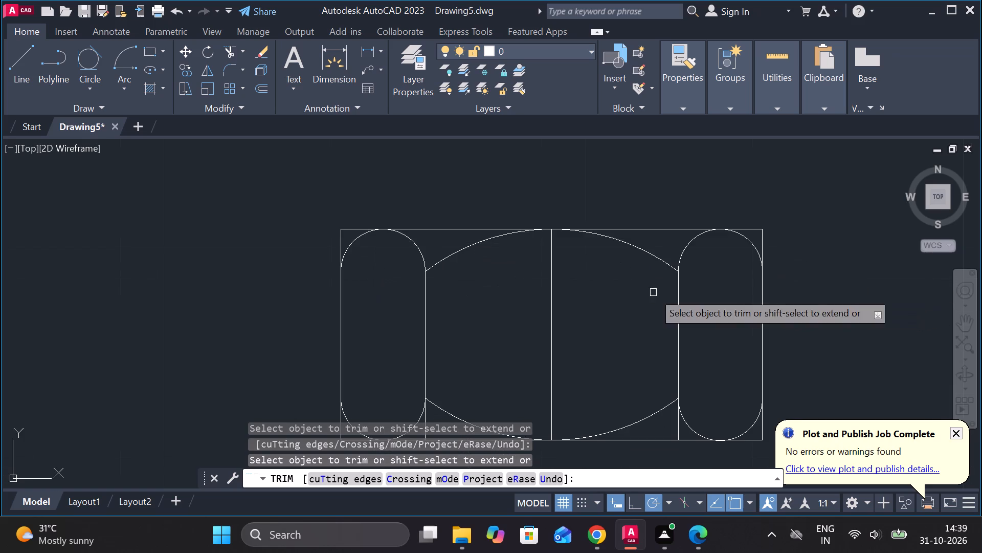
{"action": "scroll", "coordinate": [659, 311], "scroll_direction": "down", "scroll_amount": 1}
{"action": "scroll", "coordinate": [682, 389], "scroll_direction": "up", "scroll_amount": 2}
{"action": "left_click", "coordinate": [650, 380]}
{"action": "scroll", "coordinate": [650, 380], "scroll_direction": "down", "scroll_amount": 1}
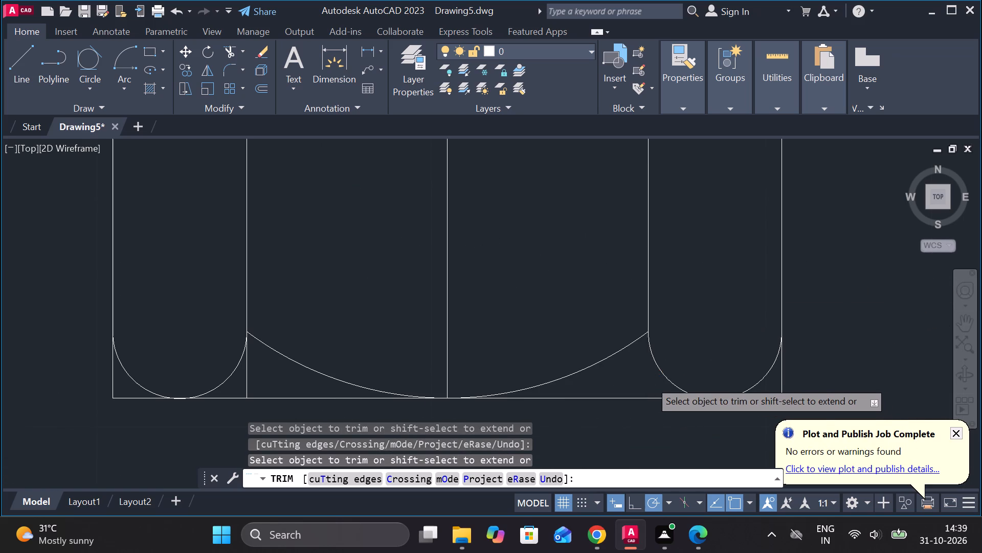
{"action": "scroll", "coordinate": [650, 380], "scroll_direction": "down", "scroll_amount": 1}
{"action": "scroll", "coordinate": [496, 385], "scroll_direction": "up", "scroll_amount": 2}
{"action": "left_click", "coordinate": [480, 382]}
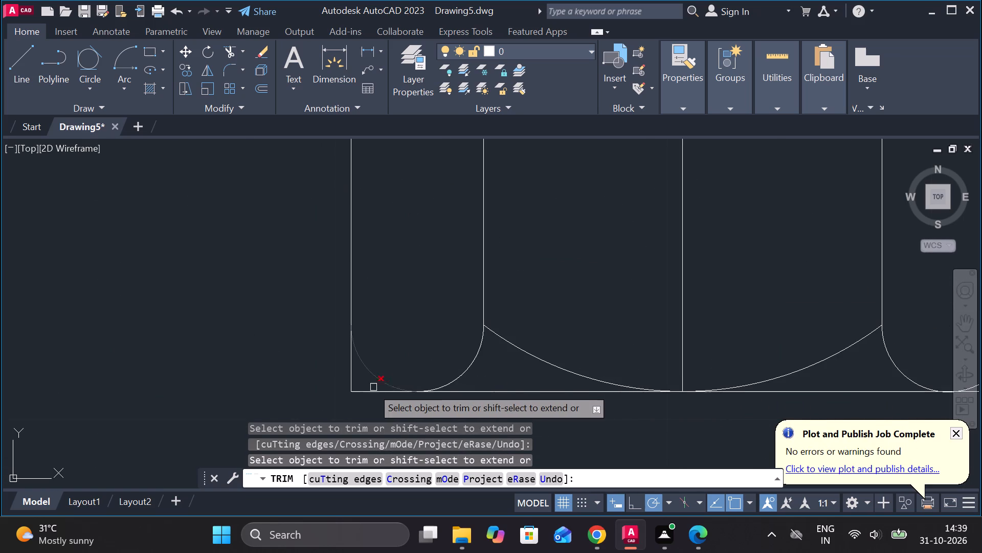
Trim the square corner segments outside the small arcs at all four outer corners of the nut.
{"action": "left_click", "coordinate": [367, 388]}
{"action": "left_click", "coordinate": [353, 383]}
{"action": "scroll", "coordinate": [342, 378], "scroll_direction": "down", "scroll_amount": 3}
{"action": "scroll", "coordinate": [340, 278], "scroll_direction": "up", "scroll_amount": 1}
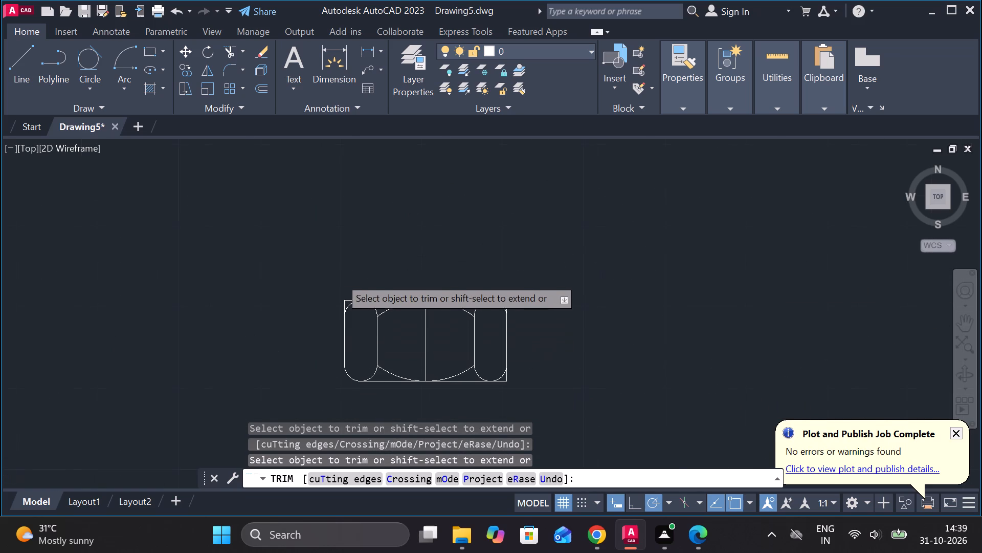
{"action": "scroll", "coordinate": [340, 278], "scroll_direction": "up", "scroll_amount": 2}
{"action": "left_click", "coordinate": [370, 305]}
{"action": "left_click", "coordinate": [349, 380]}
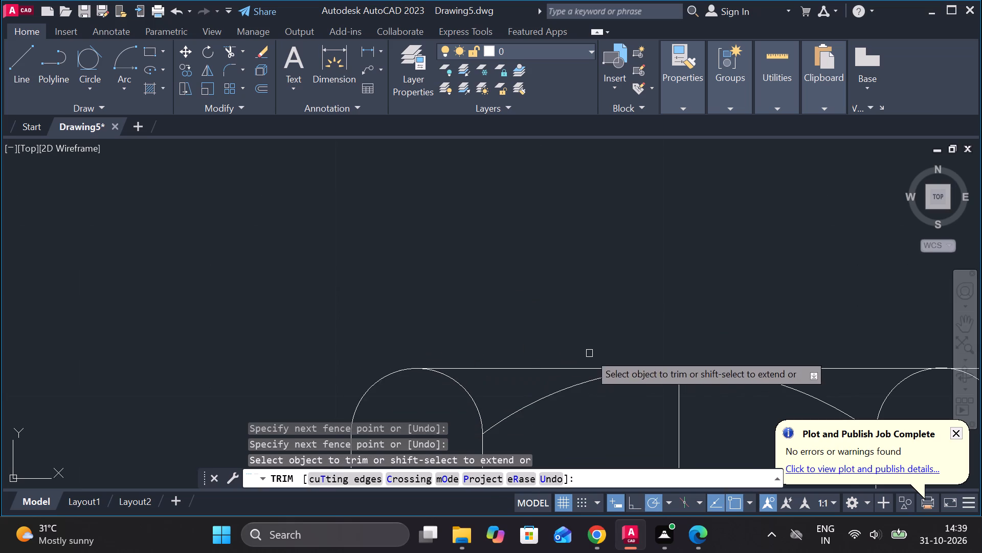
{"action": "scroll", "coordinate": [590, 352], "scroll_direction": "down", "scroll_amount": 2}
{"action": "middle_click_drag", "start_coordinate": [686, 321], "coordinate": [591, 268]}
{"action": "left_click", "coordinate": [649, 304]}
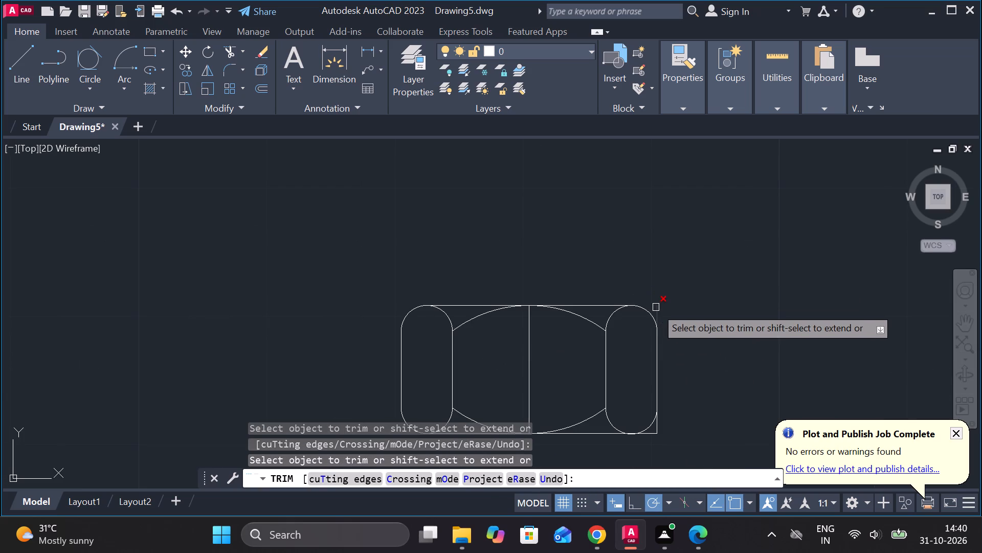
{"action": "left_click", "coordinate": [656, 307]}
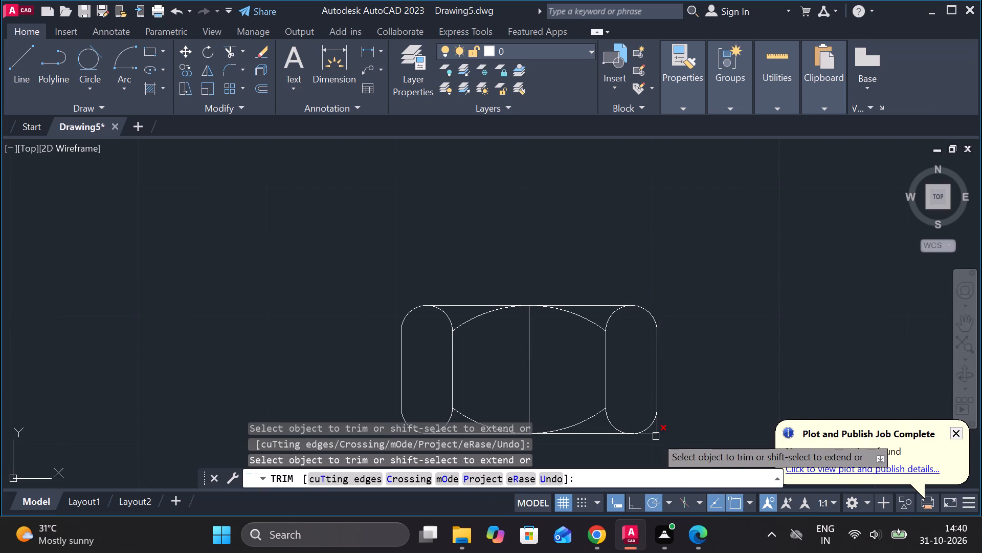
{"action": "left_click", "coordinate": [656, 436]}
{"action": "left_click", "coordinate": [657, 433]}
{"action": "scroll", "coordinate": [681, 408], "scroll_direction": "down", "scroll_amount": 1}
{"action": "middle_click_drag", "start_coordinate": [685, 388], "coordinate": [638, 324]}
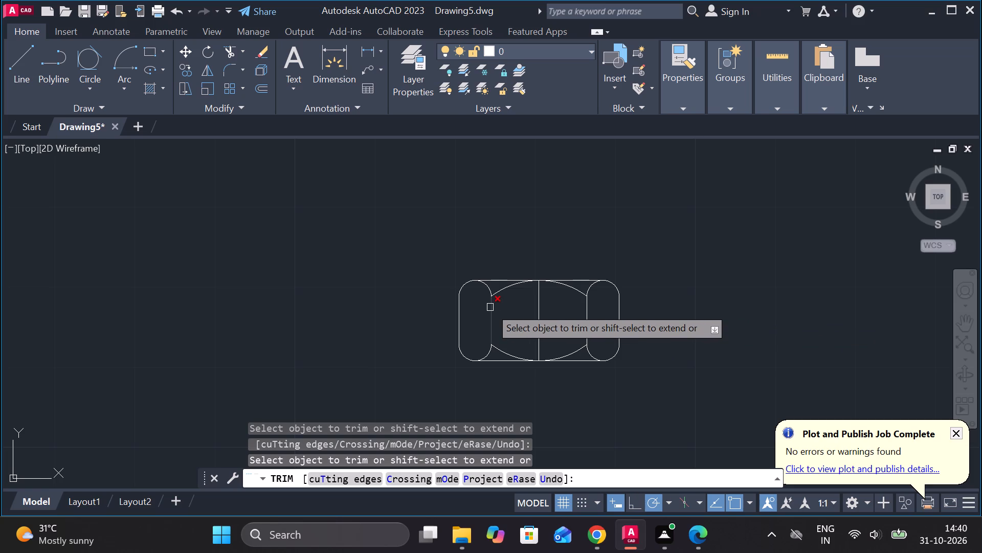
{"action": "key", "text": "Escape"}
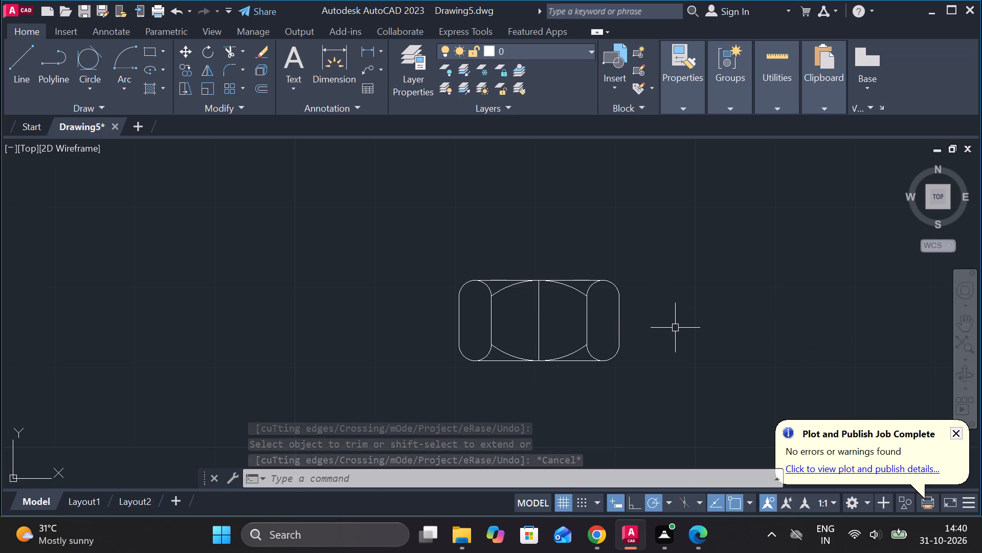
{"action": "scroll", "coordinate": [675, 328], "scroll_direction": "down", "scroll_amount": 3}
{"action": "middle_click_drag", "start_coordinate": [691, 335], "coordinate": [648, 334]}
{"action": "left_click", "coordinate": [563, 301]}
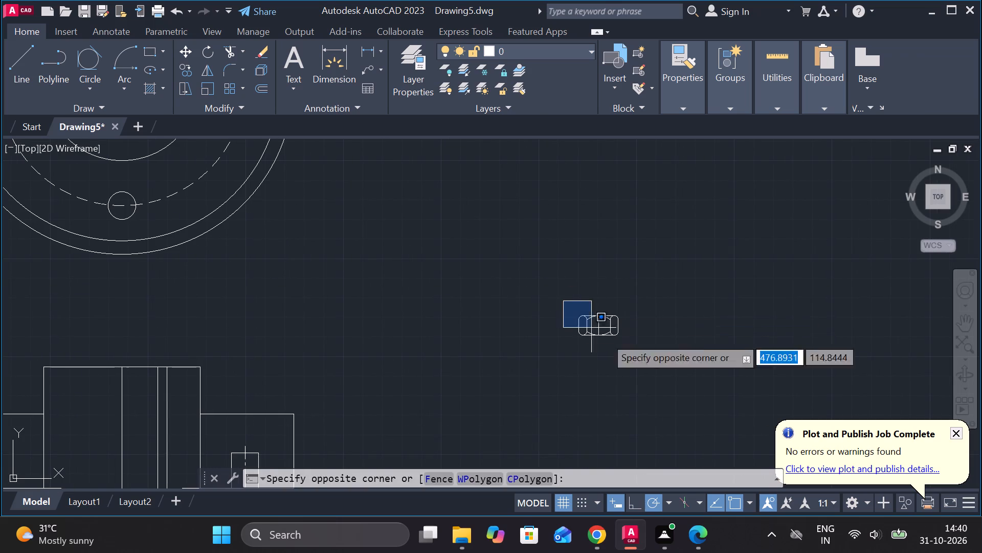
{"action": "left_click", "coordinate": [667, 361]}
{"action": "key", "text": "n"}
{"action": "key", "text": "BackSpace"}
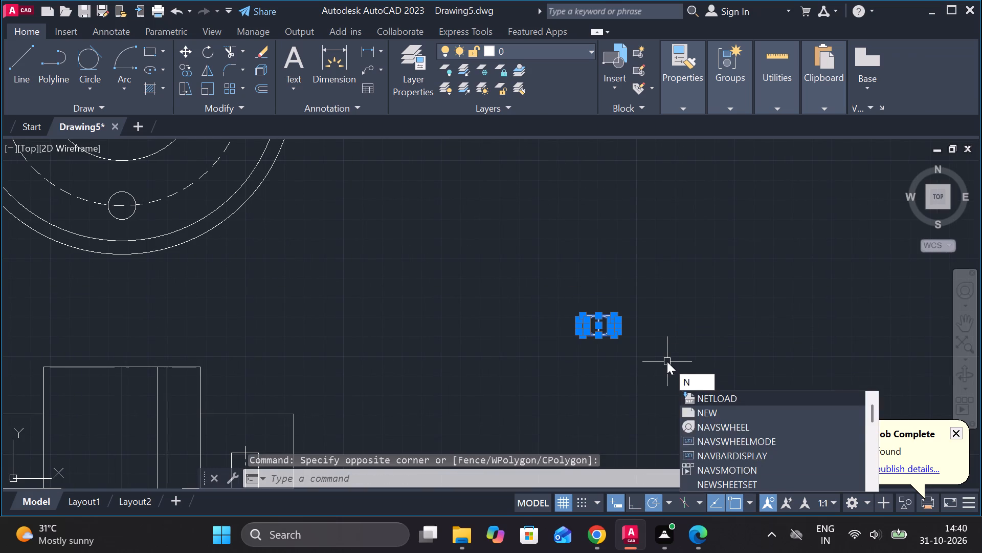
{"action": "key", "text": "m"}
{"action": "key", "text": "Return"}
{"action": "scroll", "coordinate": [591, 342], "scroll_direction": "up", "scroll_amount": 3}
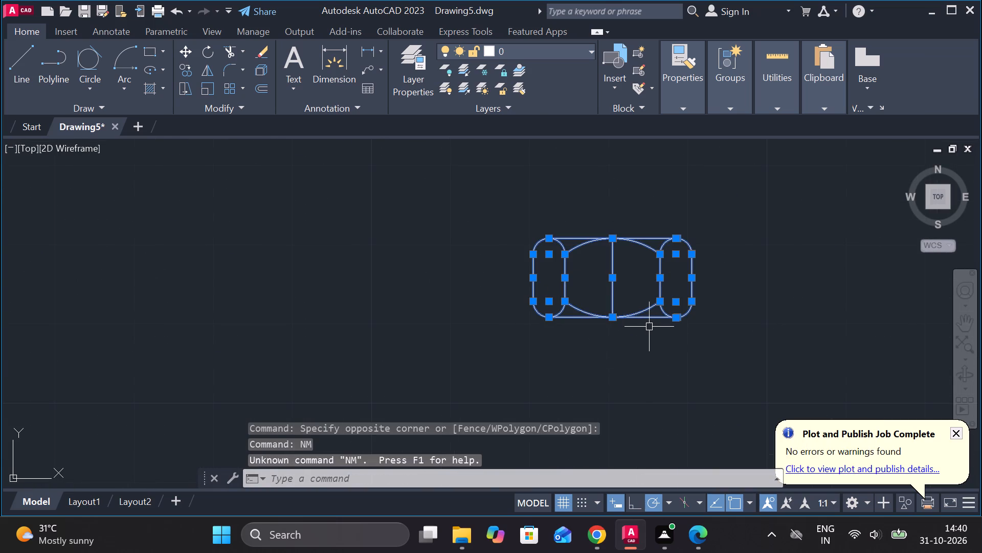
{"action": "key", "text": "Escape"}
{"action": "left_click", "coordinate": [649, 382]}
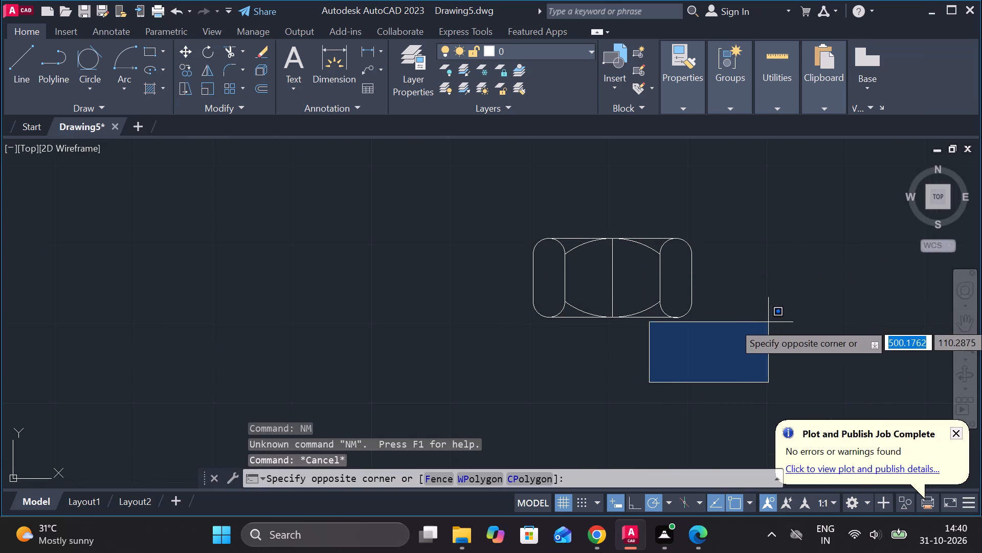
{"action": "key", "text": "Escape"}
Move the whole nut side view by its bottom-edge midpoint to the empty area beside the stepped profile view.
{"action": "left_click_drag", "start_coordinate": [769, 330], "coordinate": [711, 306]}
{"action": "left_click", "coordinate": [506, 193]}
{"action": "key", "text": "m"}
{"action": "key", "text": "Return"}
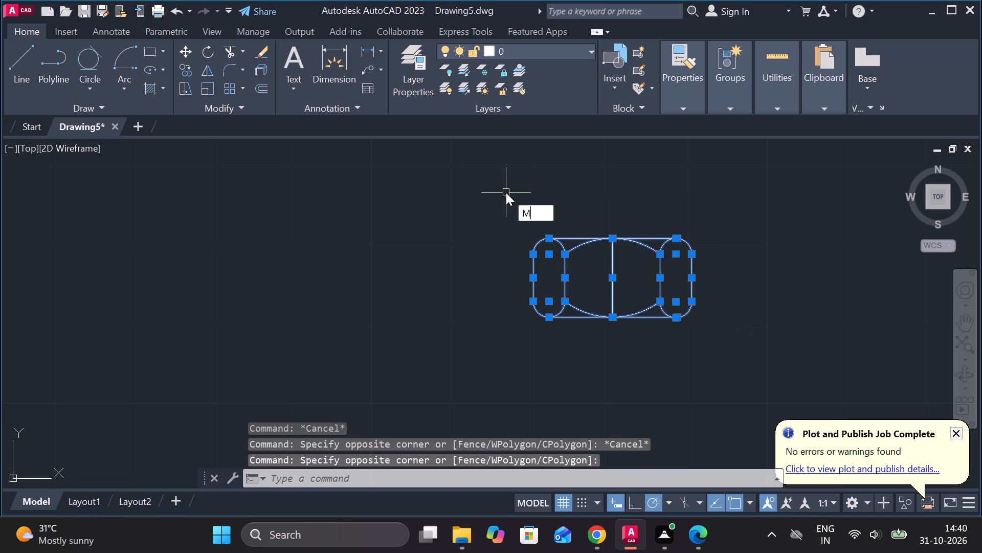
{"action": "left_click", "coordinate": [617, 318]}
{"action": "scroll", "coordinate": [617, 318], "scroll_direction": "down", "scroll_amount": 2}
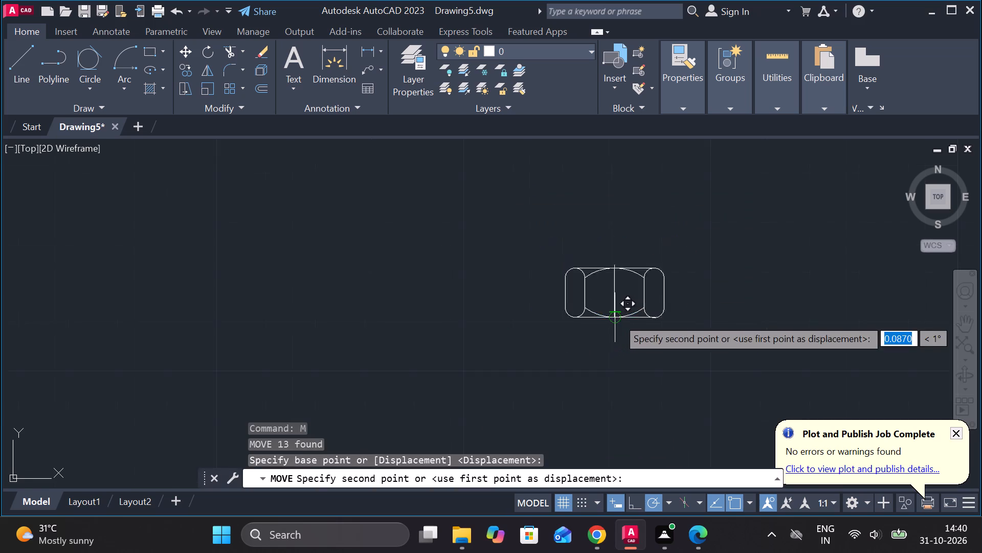
{"action": "scroll", "coordinate": [617, 318], "scroll_direction": "down", "scroll_amount": 1}
{"action": "middle_click_drag", "start_coordinate": [454, 381], "coordinate": [688, 219]}
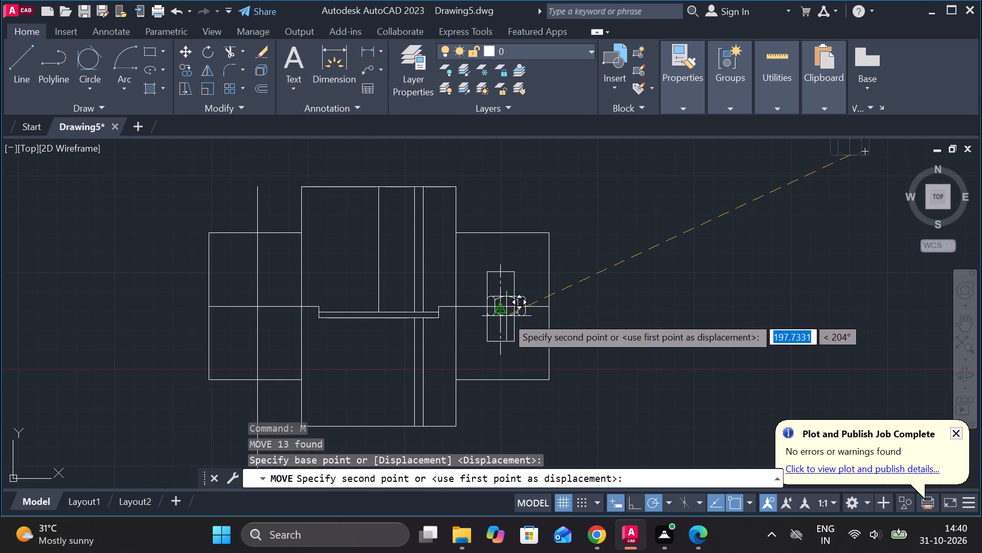
{"action": "middle_click_drag", "start_coordinate": [449, 334], "coordinate": [737, 417]}
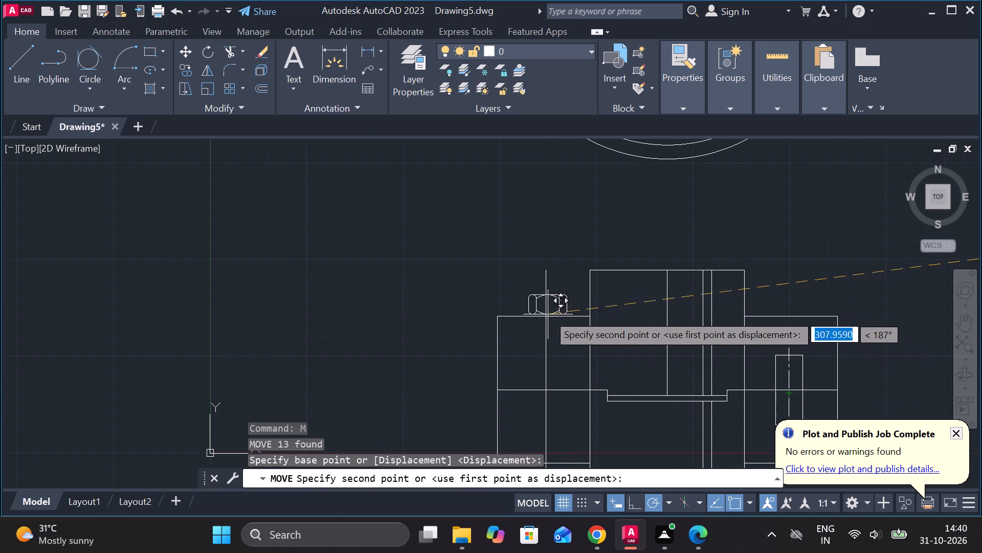
{"action": "scroll", "coordinate": [547, 314], "scroll_direction": "down", "scroll_amount": 2}
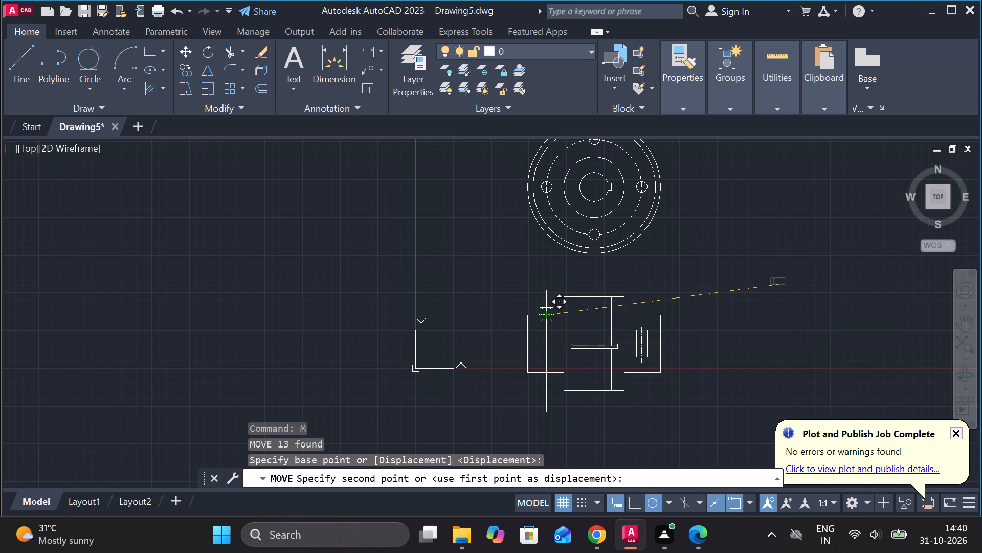
{"action": "middle_click_drag", "start_coordinate": [800, 312], "coordinate": [598, 280]}
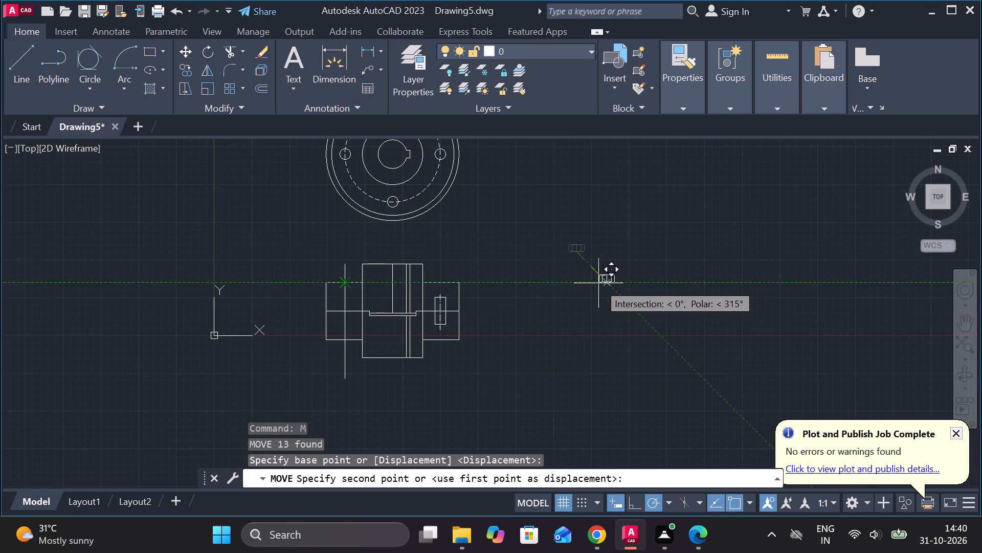
{"action": "scroll", "coordinate": [613, 258], "scroll_direction": "up", "scroll_amount": 3}
{"action": "left_click", "coordinate": [527, 243]}
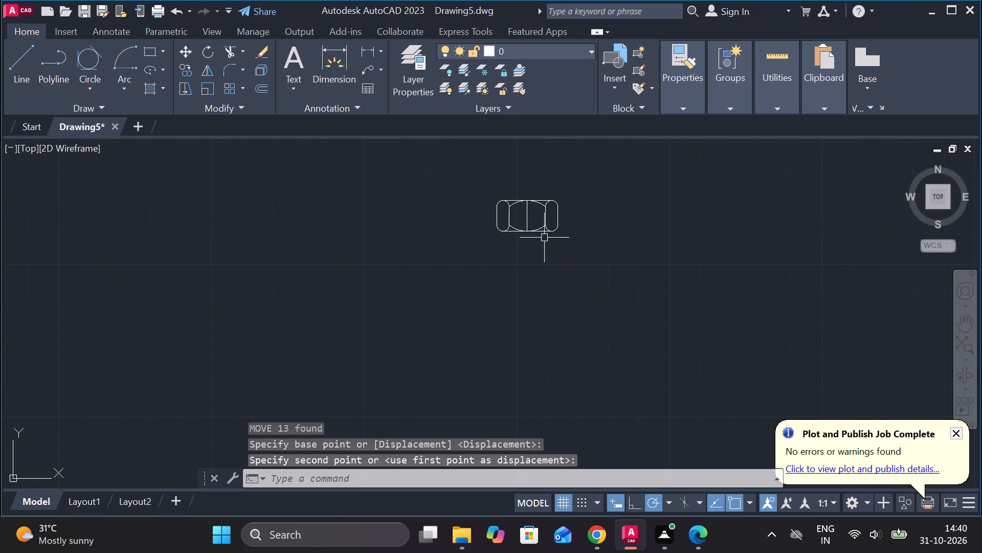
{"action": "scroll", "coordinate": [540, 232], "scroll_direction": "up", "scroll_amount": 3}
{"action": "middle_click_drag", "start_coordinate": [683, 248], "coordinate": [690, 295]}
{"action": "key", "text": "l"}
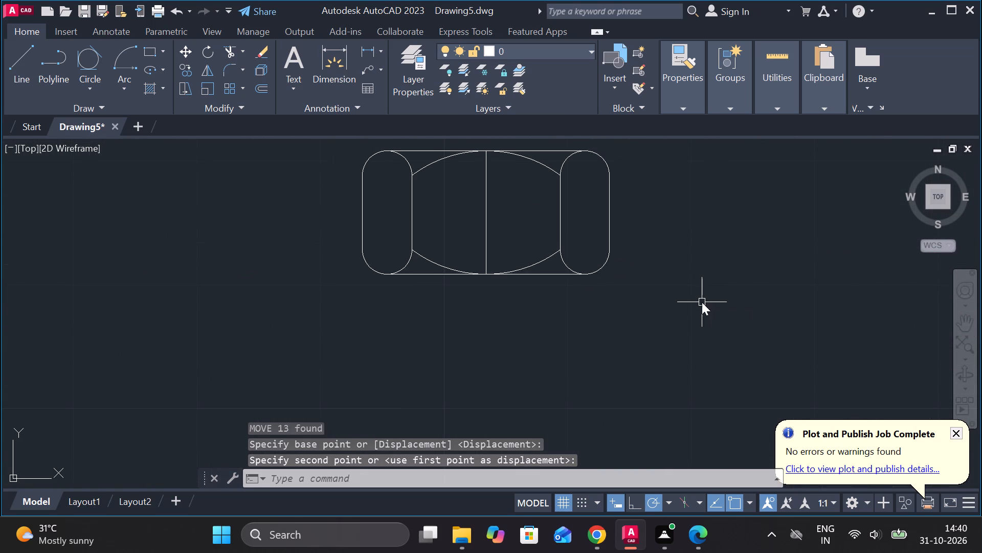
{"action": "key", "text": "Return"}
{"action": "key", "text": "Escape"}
Copy the complete nut view into the empty space to its right, making one copy.
{"action": "scroll", "coordinate": [368, 224], "scroll_direction": "down", "scroll_amount": 1}
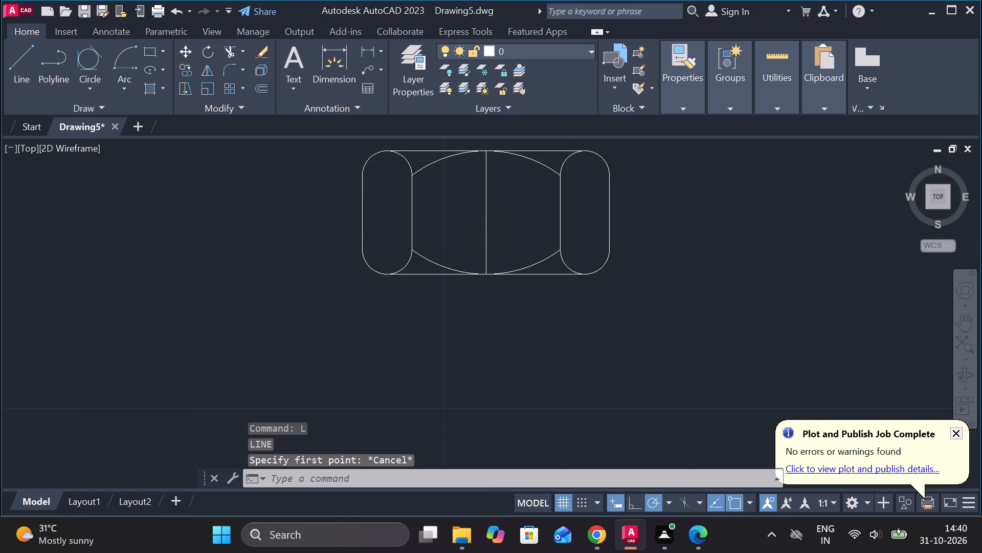
{"action": "scroll", "coordinate": [368, 224], "scroll_direction": "down", "scroll_amount": 1}
{"action": "left_click_drag", "start_coordinate": [344, 178], "coordinate": [373, 202]}
{"action": "left_click", "coordinate": [528, 273]}
{"action": "type", "text": "CO"}
{"action": "key", "text": "Return"}
{"action": "left_click", "coordinate": [507, 270]}
{"action": "left_click", "coordinate": [767, 251]}
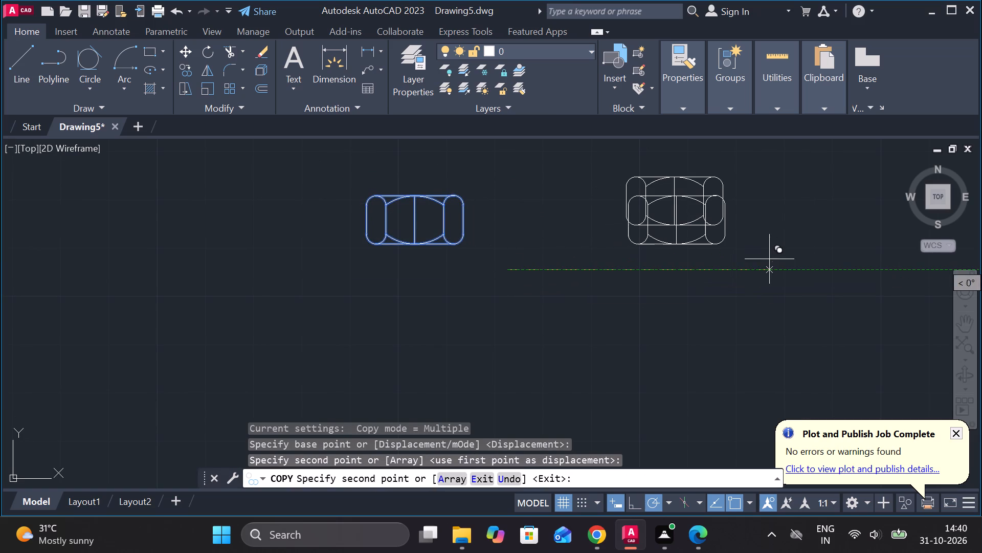
{"action": "key", "text": "Escape"}
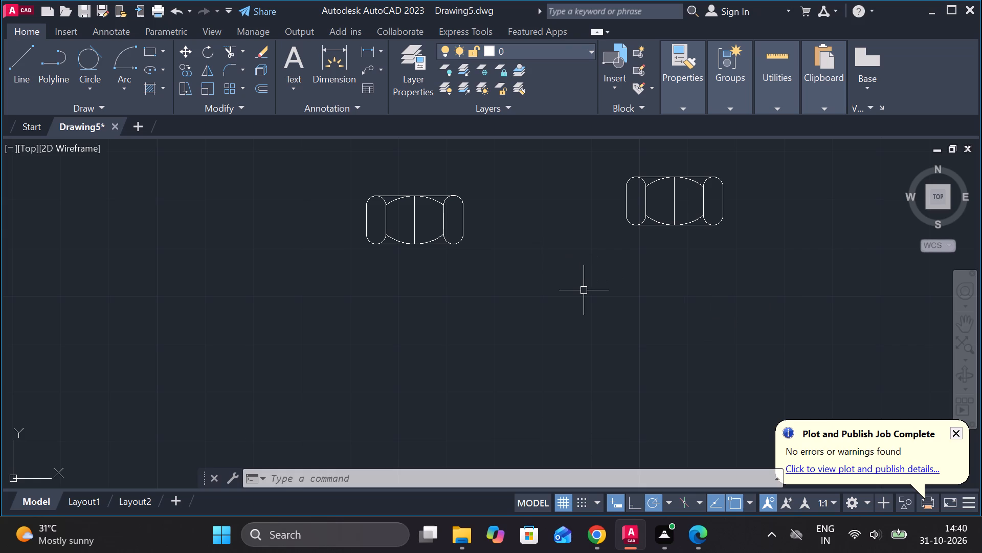
Draw a three-sided rectangular outline 5 units high on the original nut's top edge, starting in line with its left inner face line.
{"action": "scroll", "coordinate": [437, 252], "scroll_direction": "up", "scroll_amount": 1}
{"action": "middle_click_drag", "start_coordinate": [444, 272], "coordinate": [454, 275]}
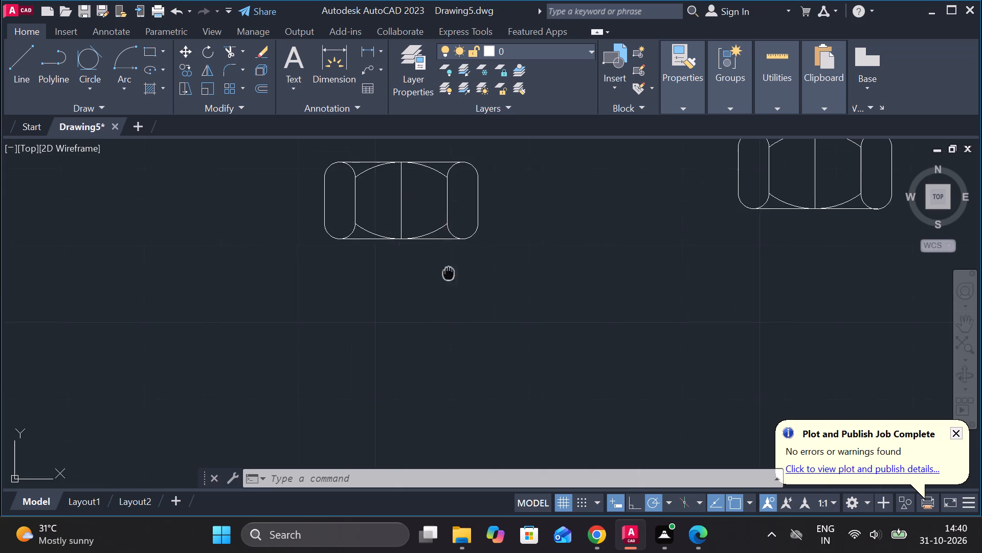
{"action": "middle_click_drag", "start_coordinate": [454, 275], "coordinate": [512, 367]}
{"action": "middle_click_drag", "start_coordinate": [512, 353], "coordinate": [499, 220]}
{"action": "middle_click_drag", "start_coordinate": [503, 227], "coordinate": [508, 230]}
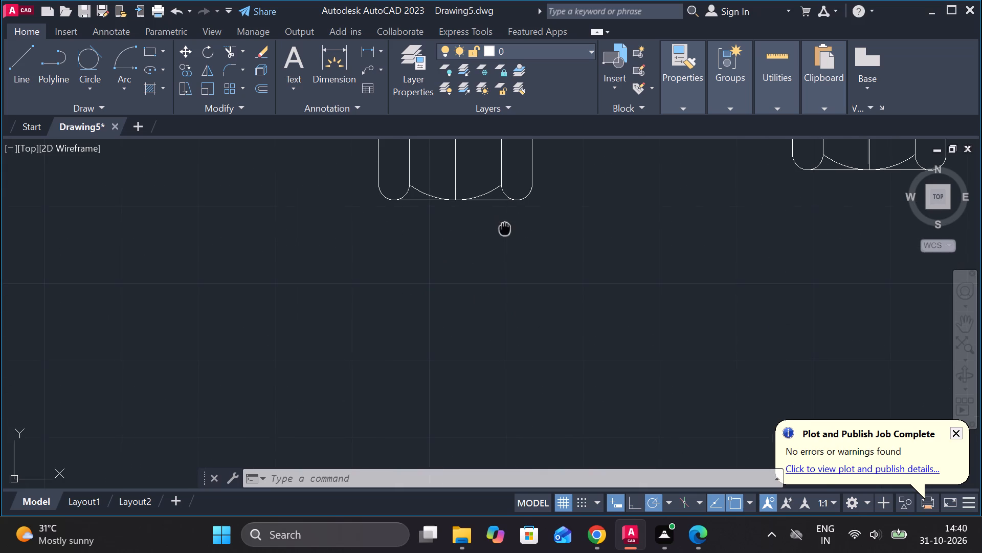
{"action": "middle_click_drag", "start_coordinate": [508, 230], "coordinate": [512, 261]}
{"action": "middle_click_drag", "start_coordinate": [509, 276], "coordinate": [509, 354]}
{"action": "key", "text": "l"}
{"action": "key", "text": "Return"}
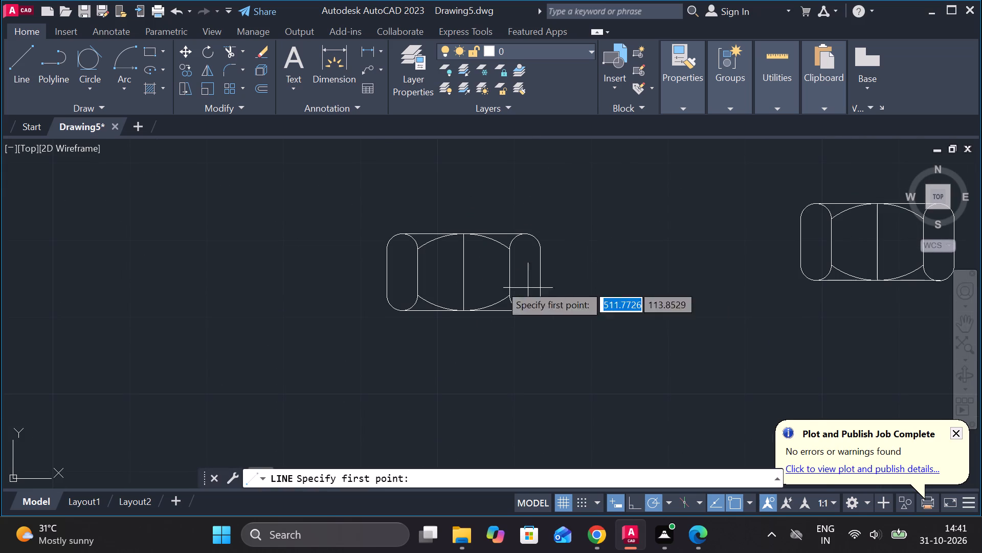
{"action": "left_click", "coordinate": [420, 230]}
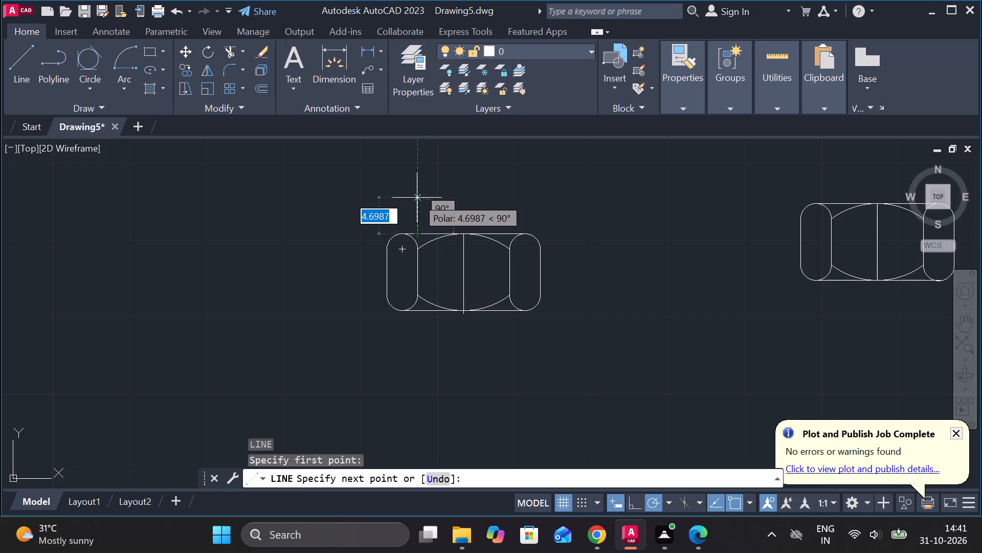
{"action": "type", "text": "10"}
{"action": "key", "text": "Return"}
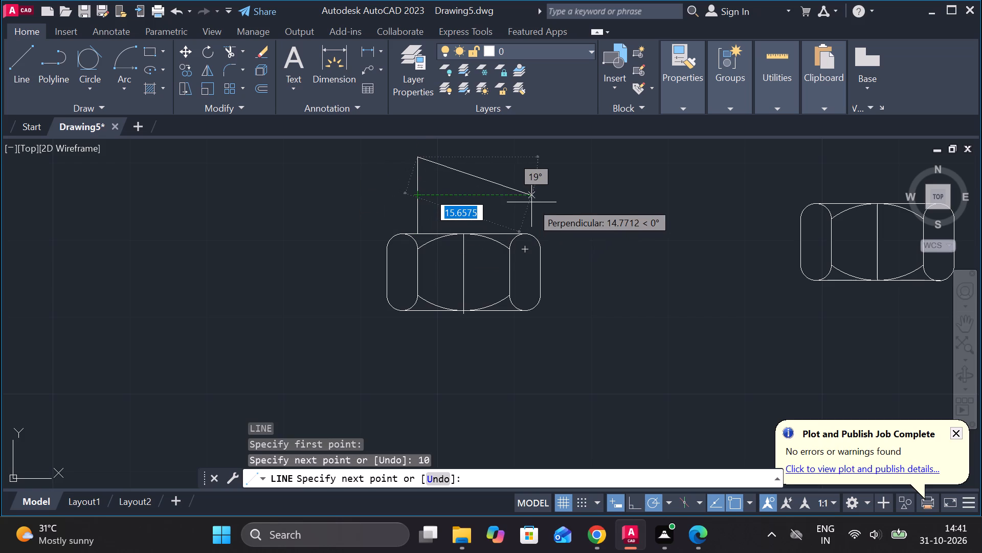
{"action": "key", "text": "ctrl+z"}
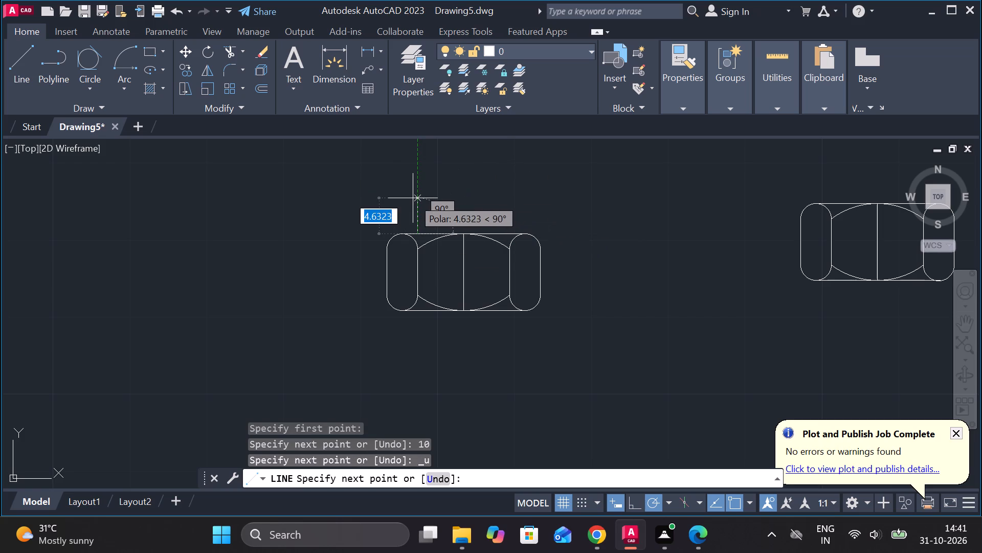
{"action": "key", "text": "5"}
{"action": "key", "text": "Return"}
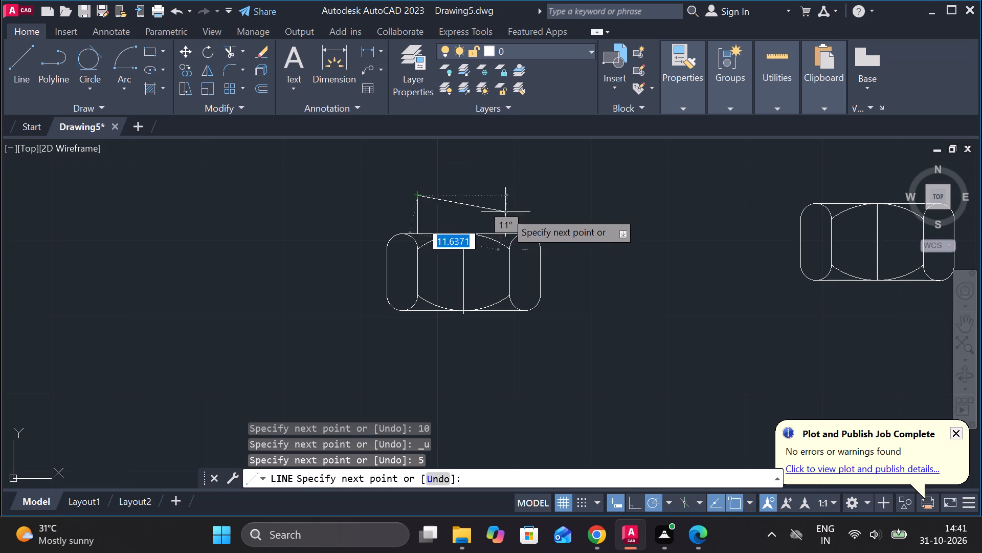
{"action": "left_click", "coordinate": [505, 200]}
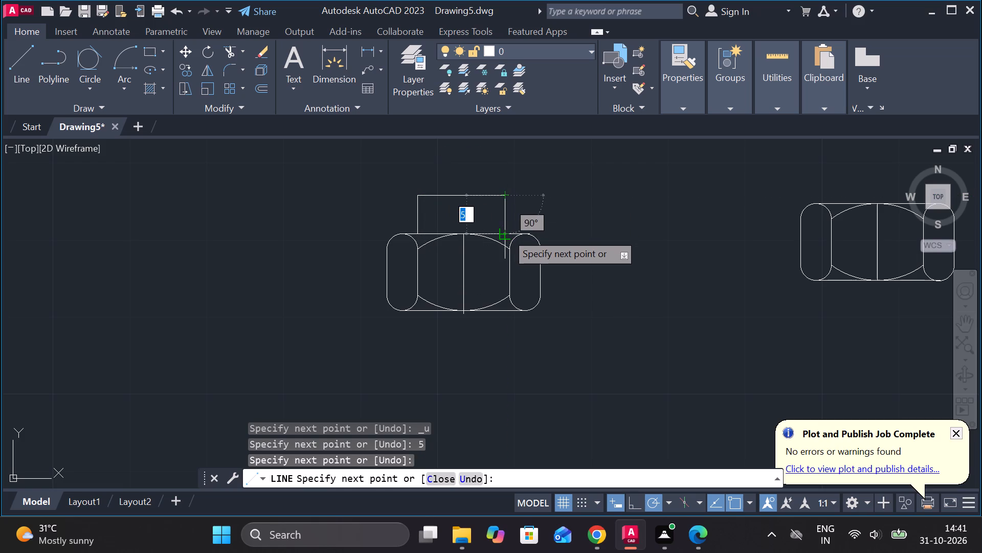
{"action": "left_click", "coordinate": [506, 233]}
{"action": "key", "text": "Escape"}
Offset the top line of the new rectangular outline 1 unit downward.
{"action": "middle_click_drag", "start_coordinate": [414, 214], "coordinate": [431, 224]}
{"action": "scroll", "coordinate": [415, 214], "scroll_direction": "up", "scroll_amount": 1}
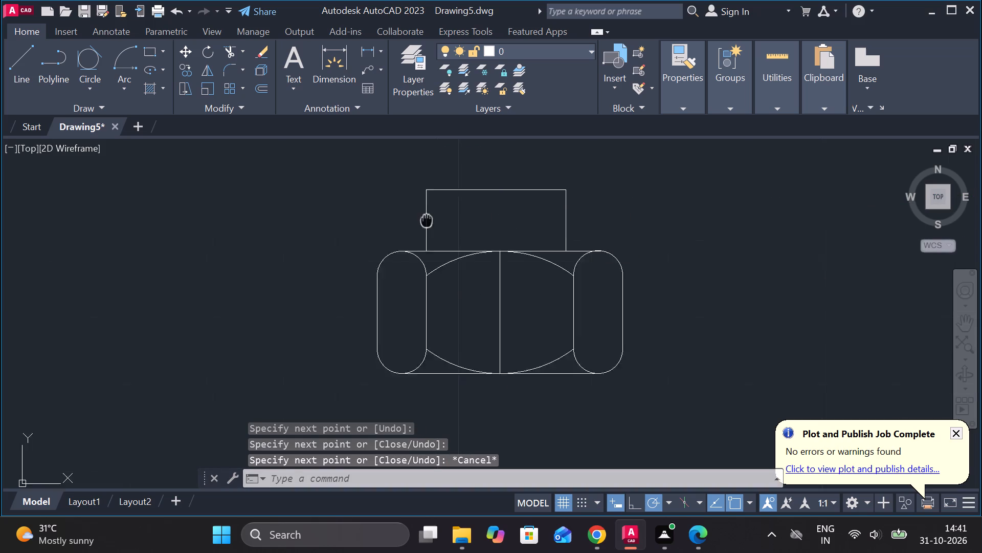
{"action": "middle_click_drag", "start_coordinate": [431, 224], "coordinate": [437, 250]}
{"action": "scroll", "coordinate": [440, 238], "scroll_direction": "up", "scroll_amount": 1}
{"action": "left_click", "coordinate": [472, 209]}
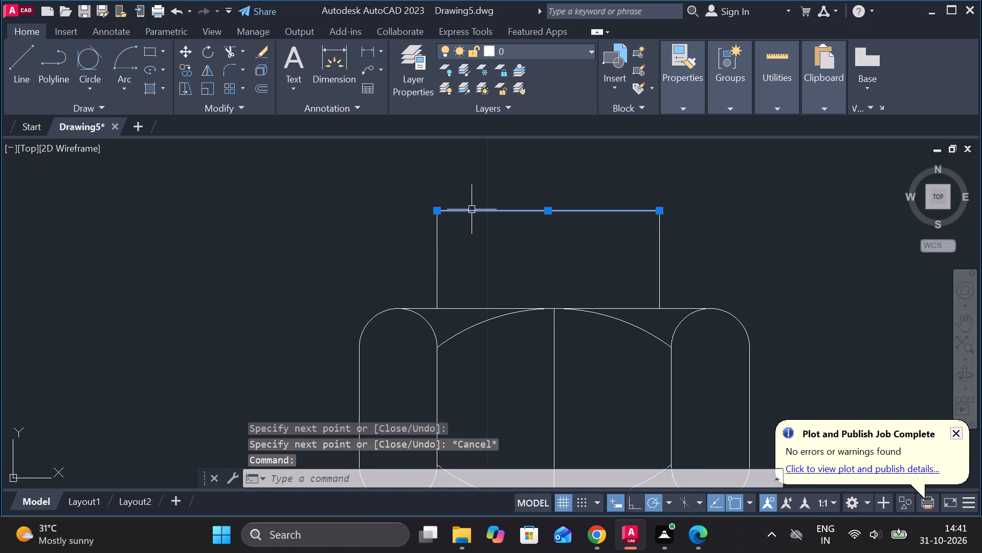
{"action": "key", "text": "o"}
{"action": "key", "text": "Return"}
{"action": "key", "text": "Return"}
{"action": "type", "text": "1"}
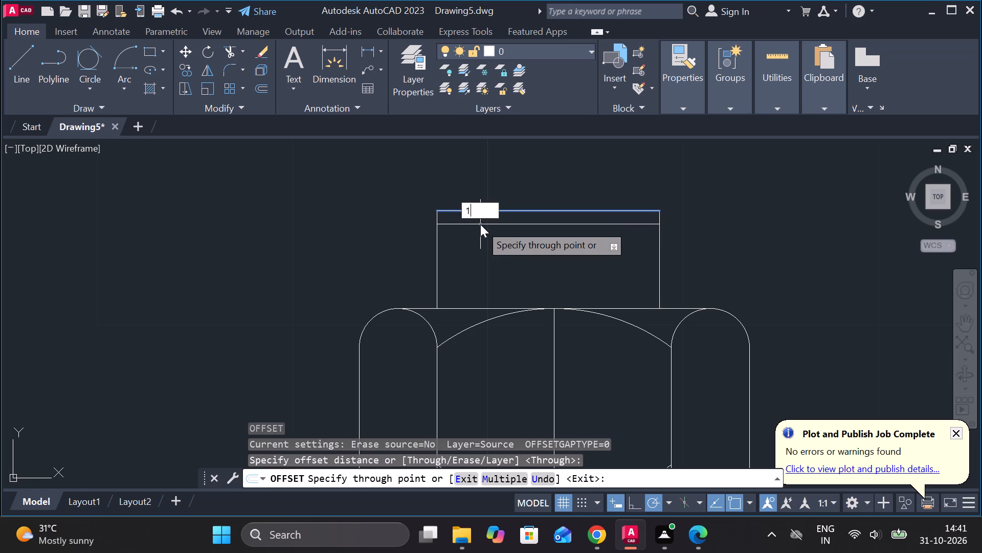
{"action": "key", "text": "space"}
{"action": "key", "text": "Escape"}
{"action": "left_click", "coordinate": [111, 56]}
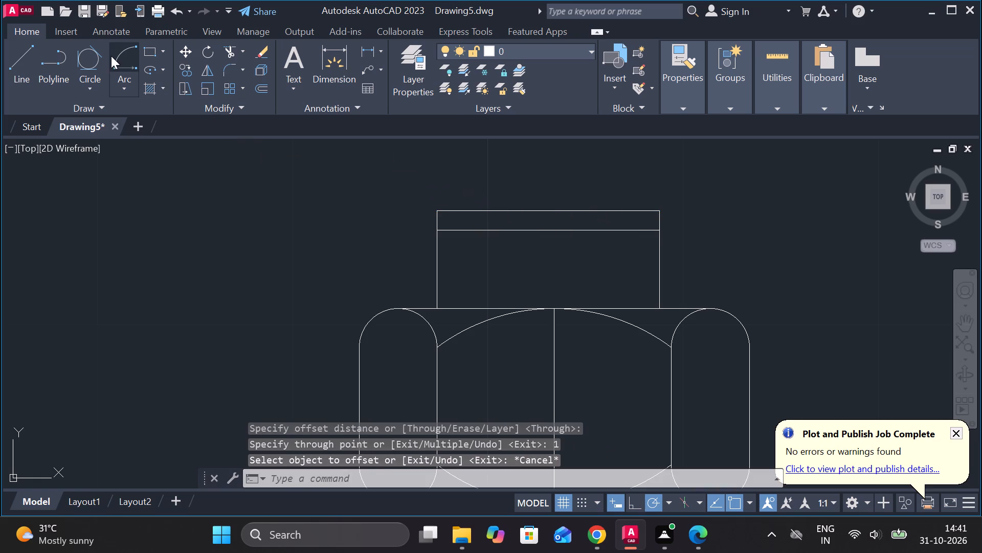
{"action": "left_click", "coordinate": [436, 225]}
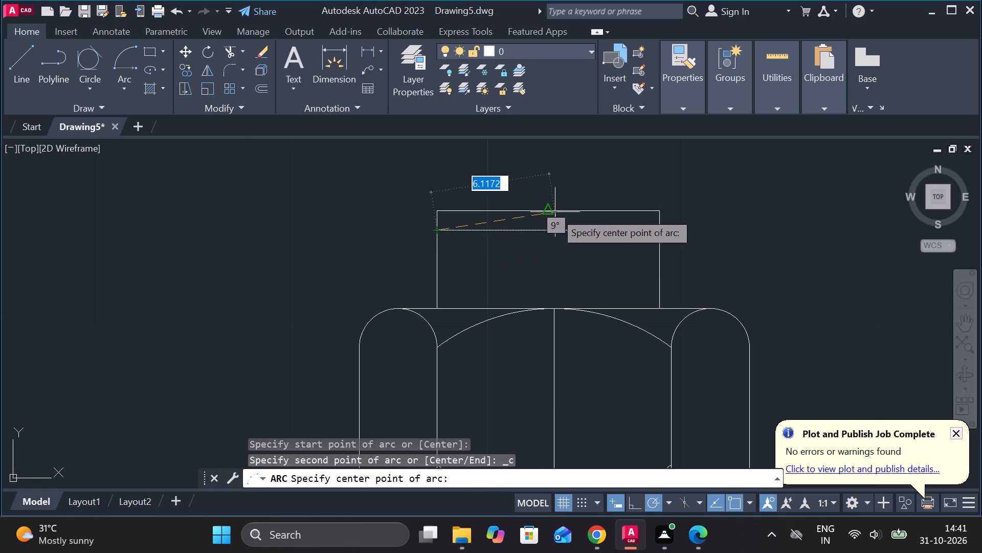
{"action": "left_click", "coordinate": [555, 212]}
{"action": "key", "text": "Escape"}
Draw a three-point arc from the offset line's right end through the top line's midpoint to the offset line's left end.
{"action": "key", "text": "space"}
{"action": "left_click", "coordinate": [663, 225]}
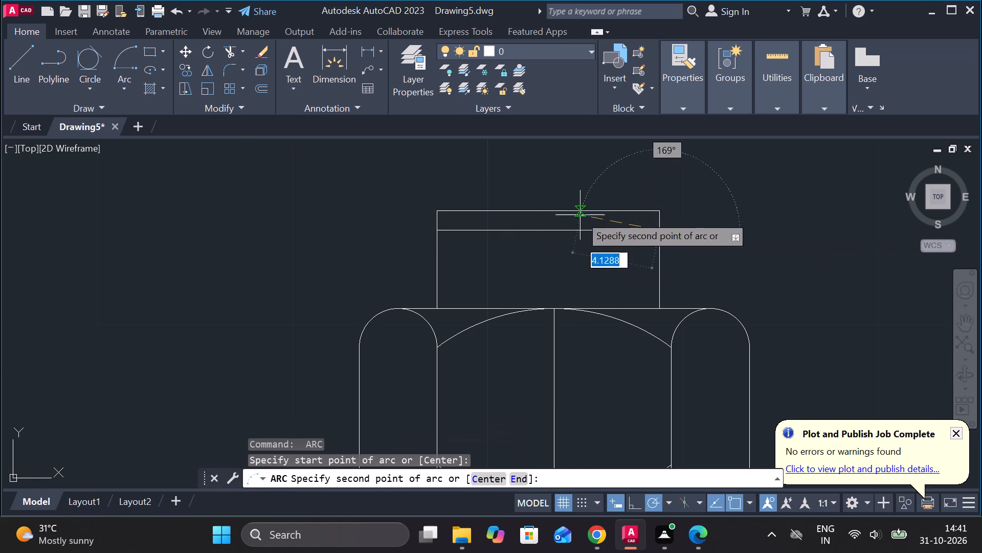
{"action": "left_click", "coordinate": [559, 212]}
{"action": "left_click", "coordinate": [441, 229]}
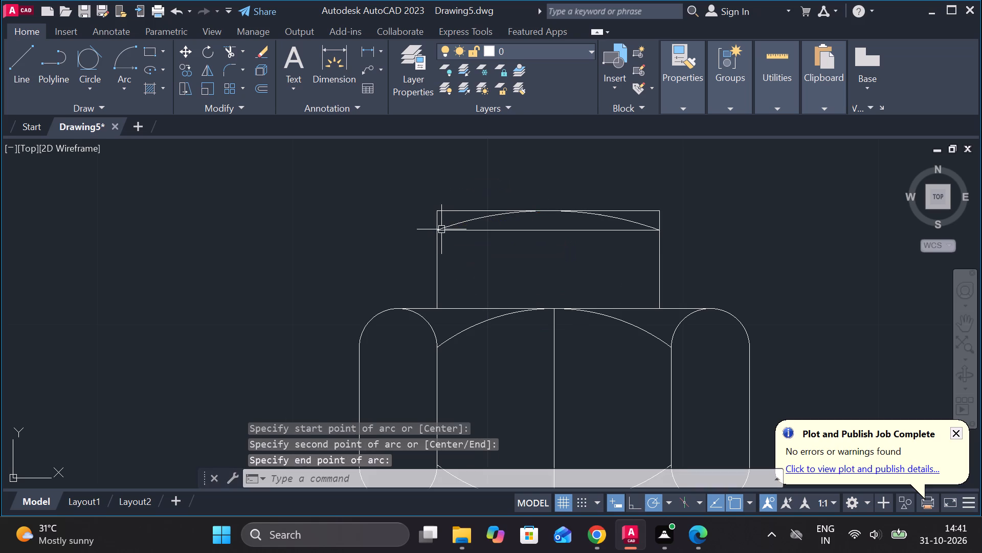
{"action": "key", "text": "Escape"}
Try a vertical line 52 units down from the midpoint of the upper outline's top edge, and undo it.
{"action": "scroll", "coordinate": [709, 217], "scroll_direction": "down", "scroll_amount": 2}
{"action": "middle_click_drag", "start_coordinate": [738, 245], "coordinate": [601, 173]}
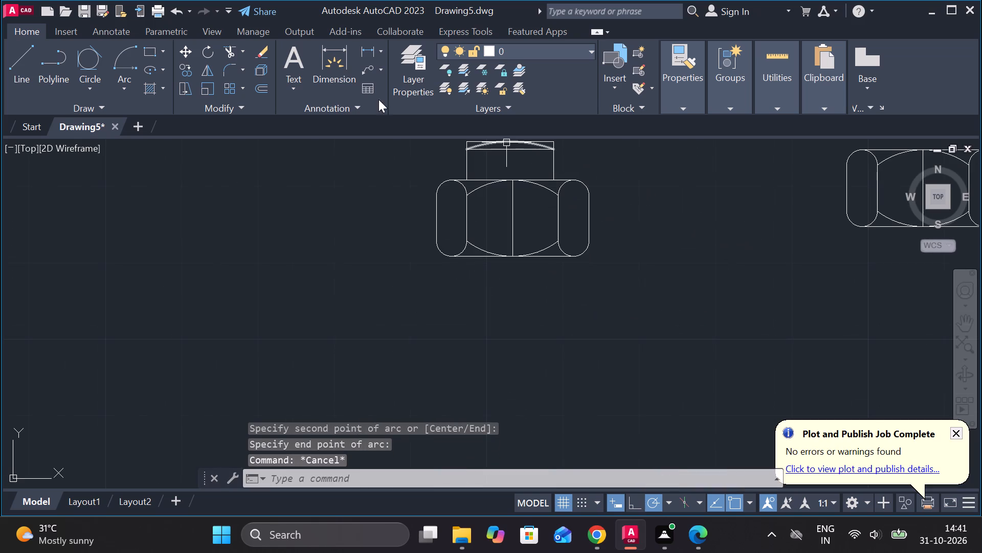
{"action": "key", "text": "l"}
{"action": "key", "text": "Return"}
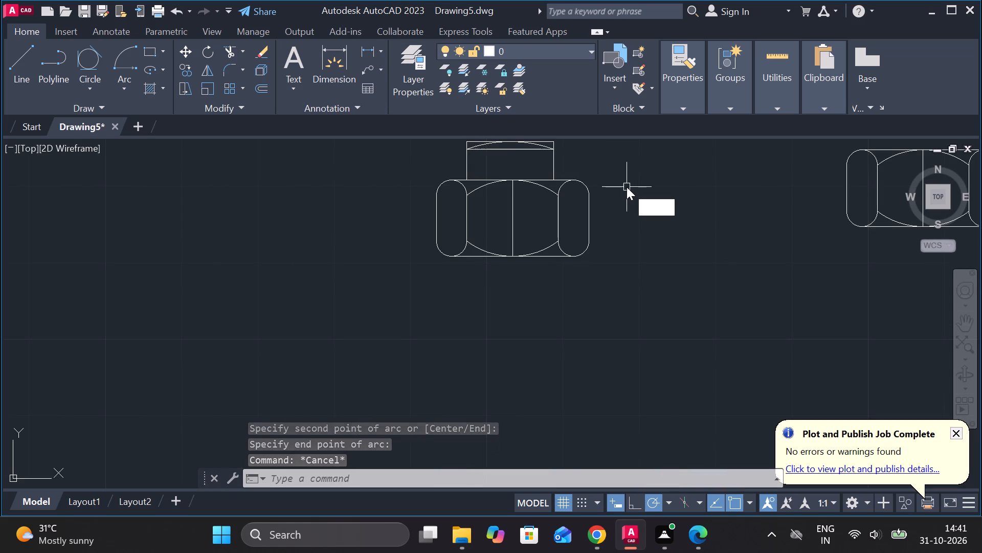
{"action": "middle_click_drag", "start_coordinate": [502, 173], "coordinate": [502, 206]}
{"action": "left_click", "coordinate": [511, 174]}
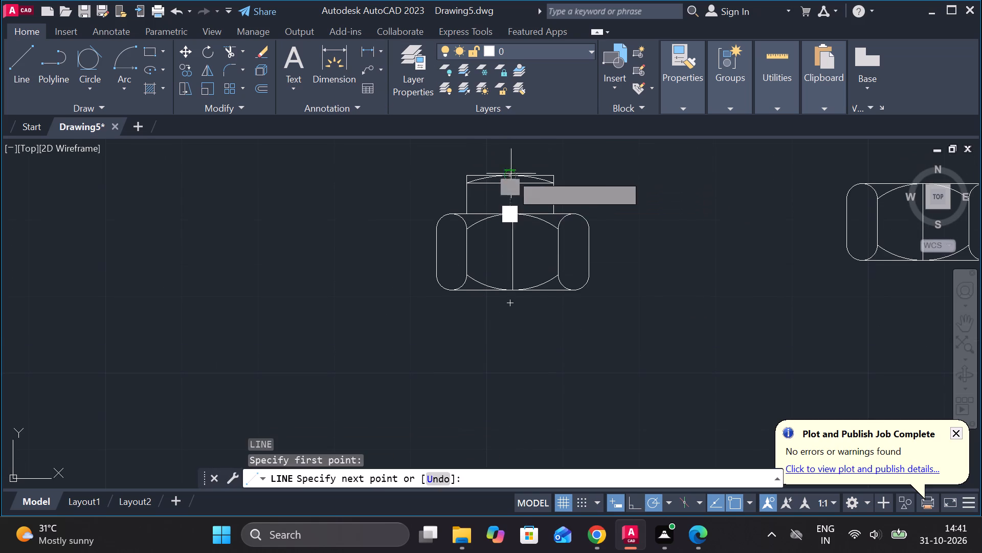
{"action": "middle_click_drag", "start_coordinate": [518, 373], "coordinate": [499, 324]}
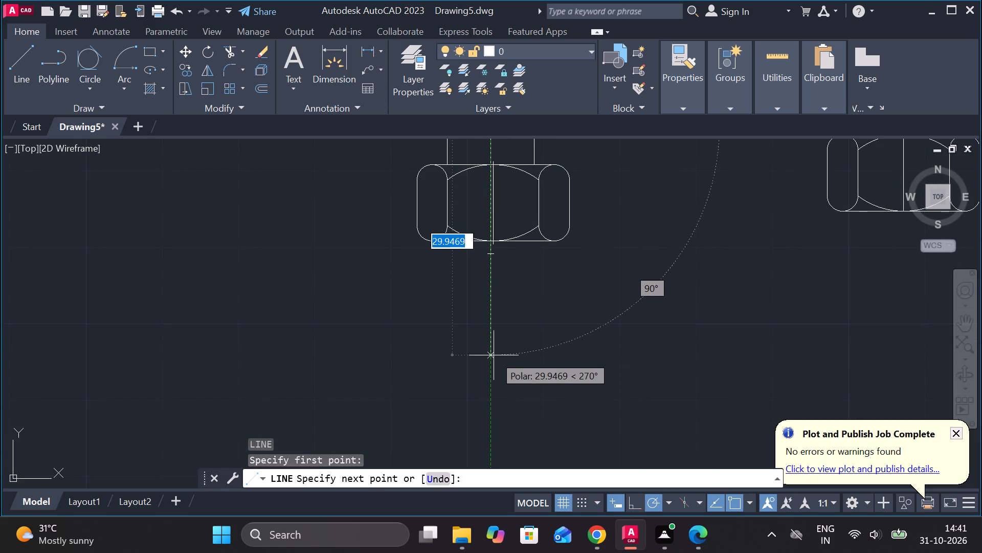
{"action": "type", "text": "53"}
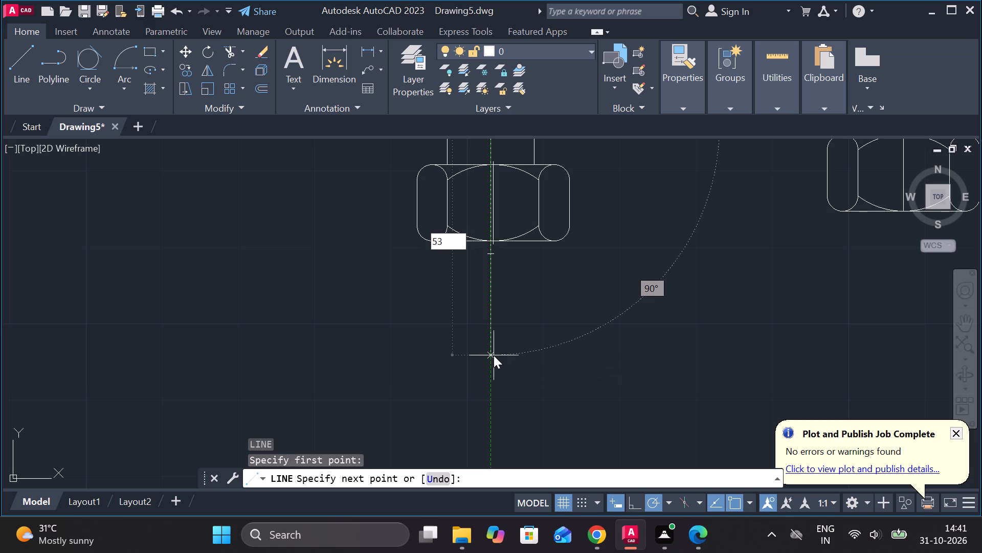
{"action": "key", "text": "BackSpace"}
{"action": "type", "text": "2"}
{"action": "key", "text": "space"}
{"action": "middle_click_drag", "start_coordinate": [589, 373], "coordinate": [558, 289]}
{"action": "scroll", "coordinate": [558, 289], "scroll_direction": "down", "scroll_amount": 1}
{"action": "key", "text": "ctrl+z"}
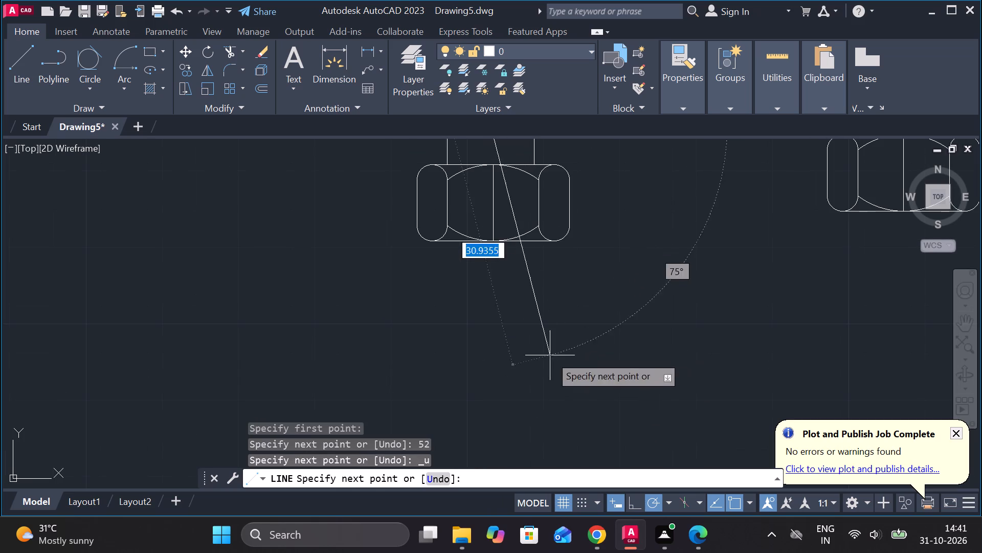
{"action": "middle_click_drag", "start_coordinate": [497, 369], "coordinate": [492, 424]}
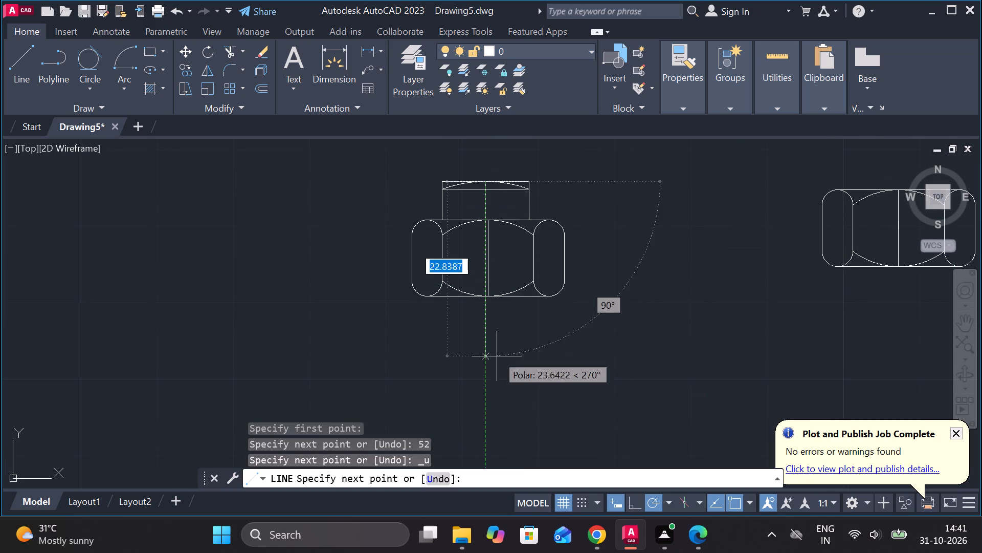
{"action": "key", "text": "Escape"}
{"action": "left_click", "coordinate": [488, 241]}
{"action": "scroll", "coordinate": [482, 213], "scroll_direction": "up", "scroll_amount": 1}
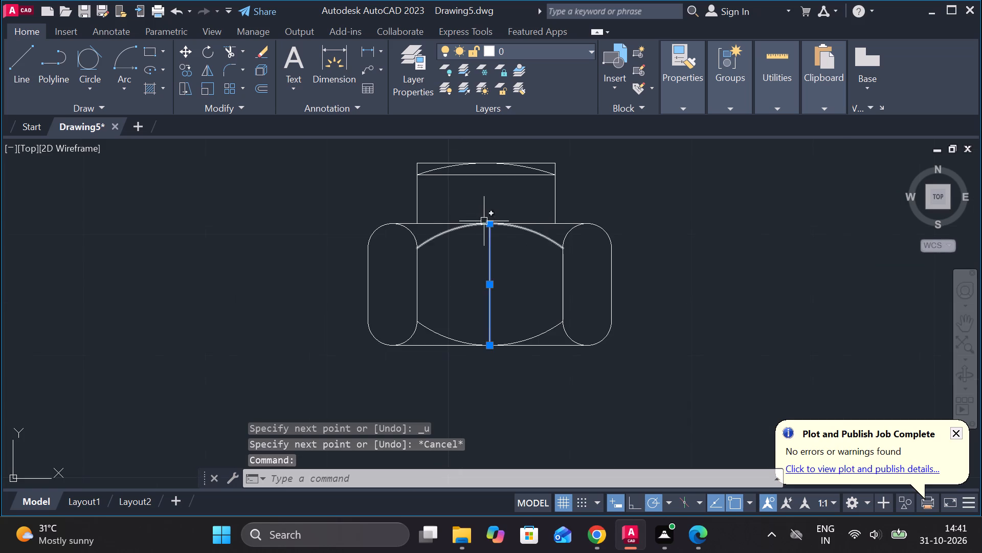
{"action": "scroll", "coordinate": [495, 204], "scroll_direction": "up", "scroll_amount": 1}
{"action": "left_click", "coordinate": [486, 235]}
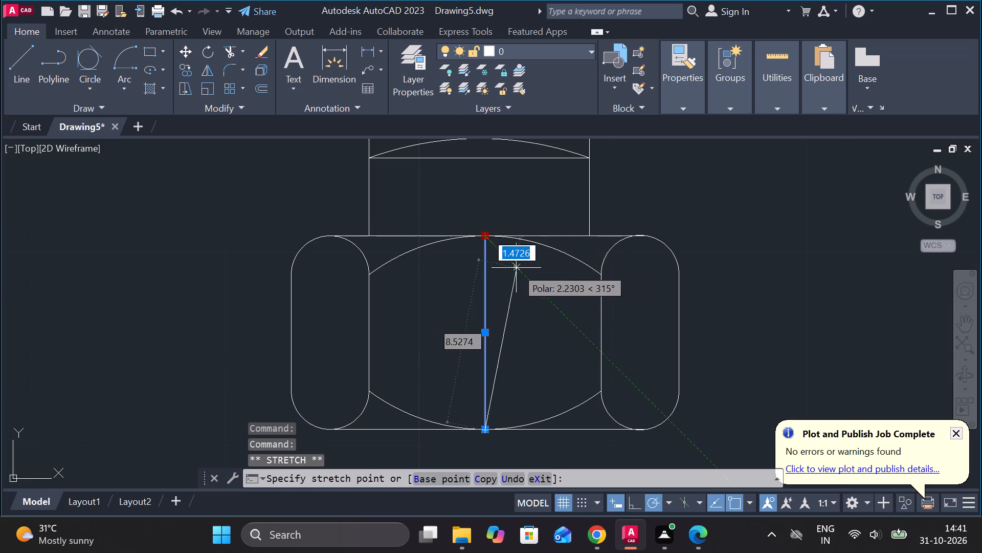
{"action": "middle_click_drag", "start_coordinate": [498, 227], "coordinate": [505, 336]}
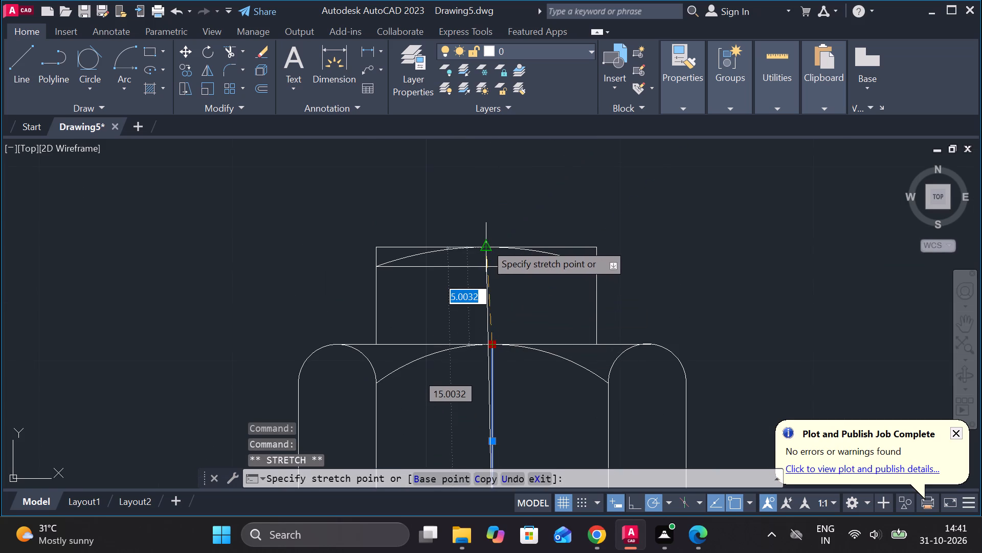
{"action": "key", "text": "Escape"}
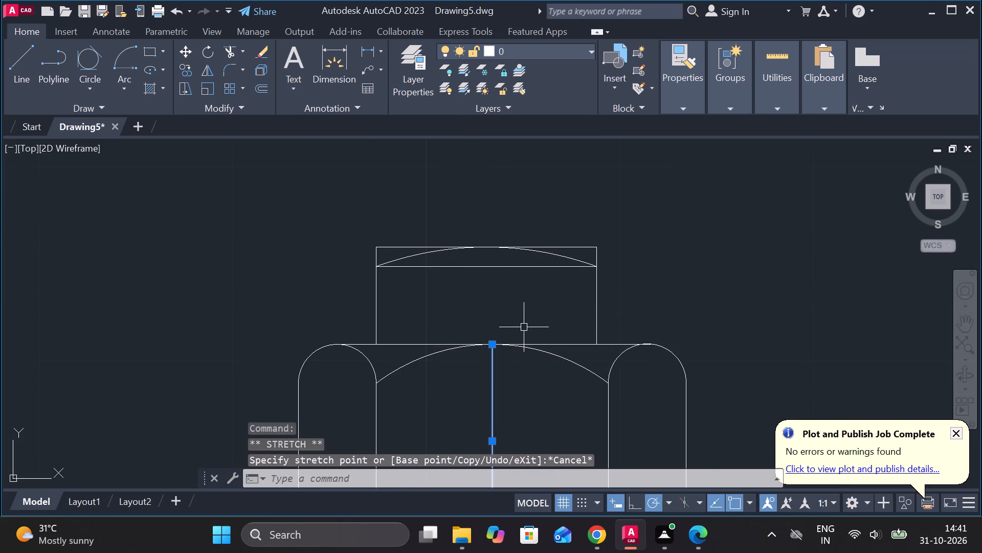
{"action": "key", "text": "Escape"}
Draw a vertical line about 5.7 units down from the midpoint of the upper outline's top edge.
{"action": "middle_click_drag", "start_coordinate": [539, 381], "coordinate": [534, 375]}
{"action": "left_click", "coordinate": [619, 293]}
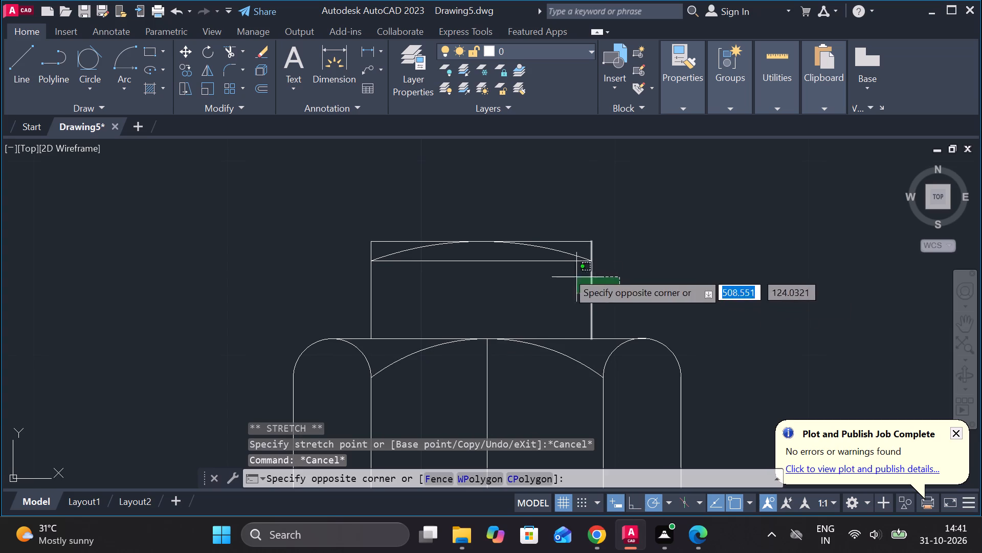
{"action": "left_click", "coordinate": [519, 224]}
{"action": "left_click", "coordinate": [372, 278]}
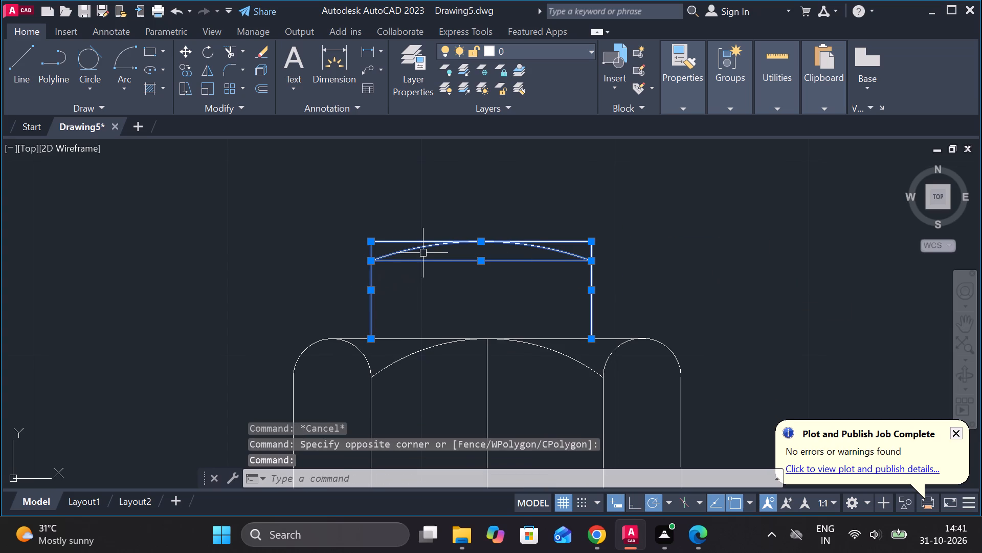
{"action": "key", "text": "l"}
{"action": "key", "text": "Return"}
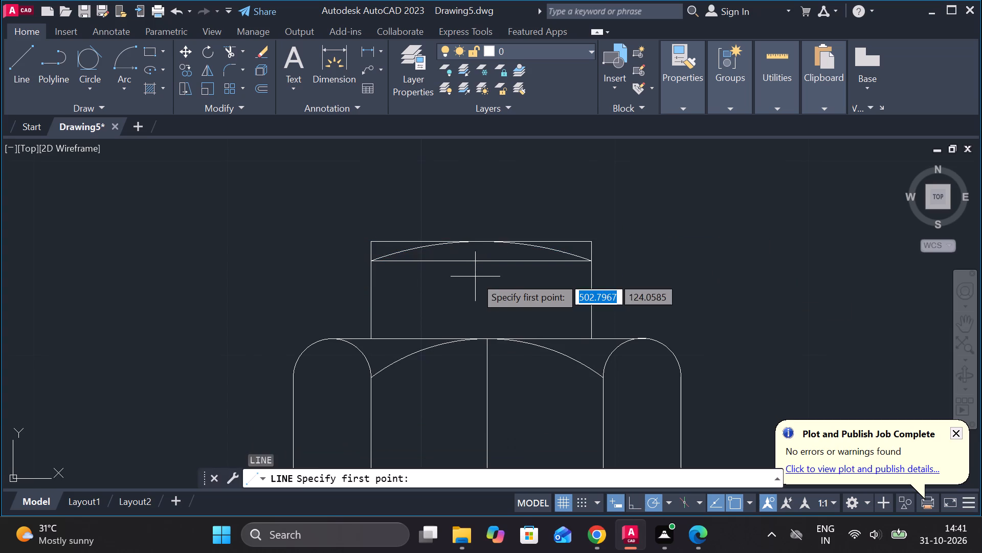
{"action": "left_click", "coordinate": [479, 240]}
{"action": "scroll", "coordinate": [485, 327], "scroll_direction": "up", "scroll_amount": 3}
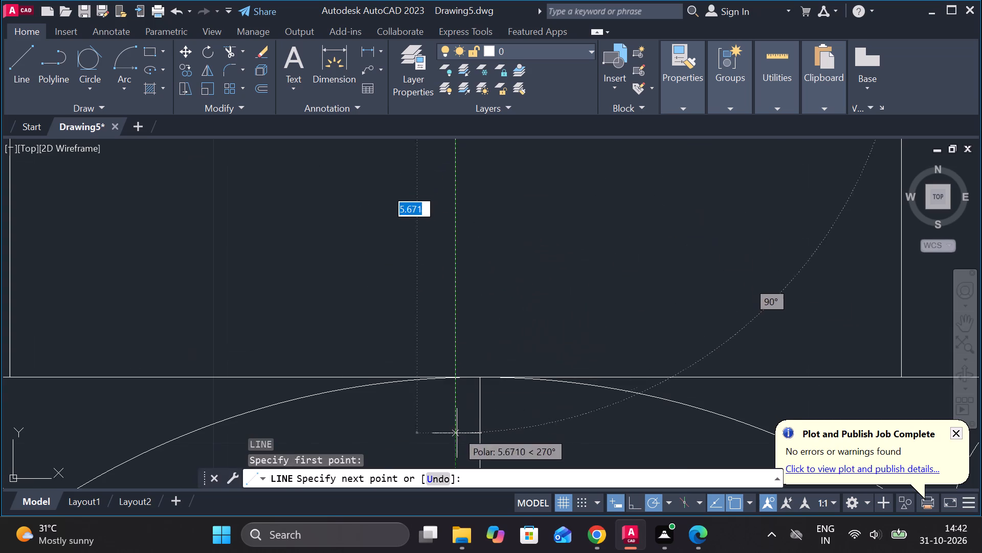
{"action": "left_click", "coordinate": [460, 438]}
{"action": "key", "text": "Escape"}
{"action": "scroll", "coordinate": [462, 418], "scroll_direction": "down", "scroll_amount": 3}
Move the upper outline with its arc and vertical line sideways so the vertical line aligns with the nut's centre line.
{"action": "left_click_drag", "start_coordinate": [639, 347], "coordinate": [630, 344]}
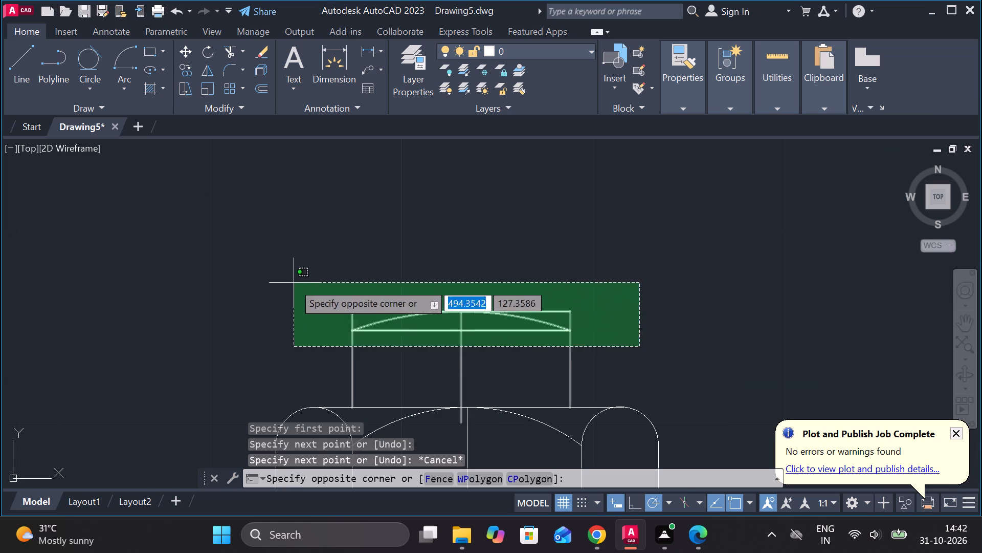
{"action": "left_click", "coordinate": [293, 283]}
{"action": "key", "text": "m"}
{"action": "key", "text": "Return"}
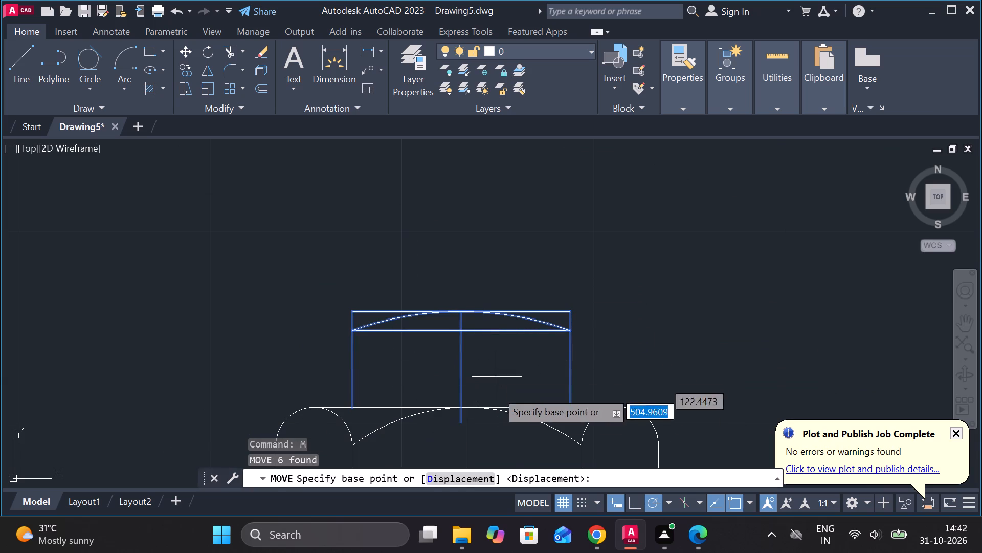
{"action": "left_click", "coordinate": [461, 402]}
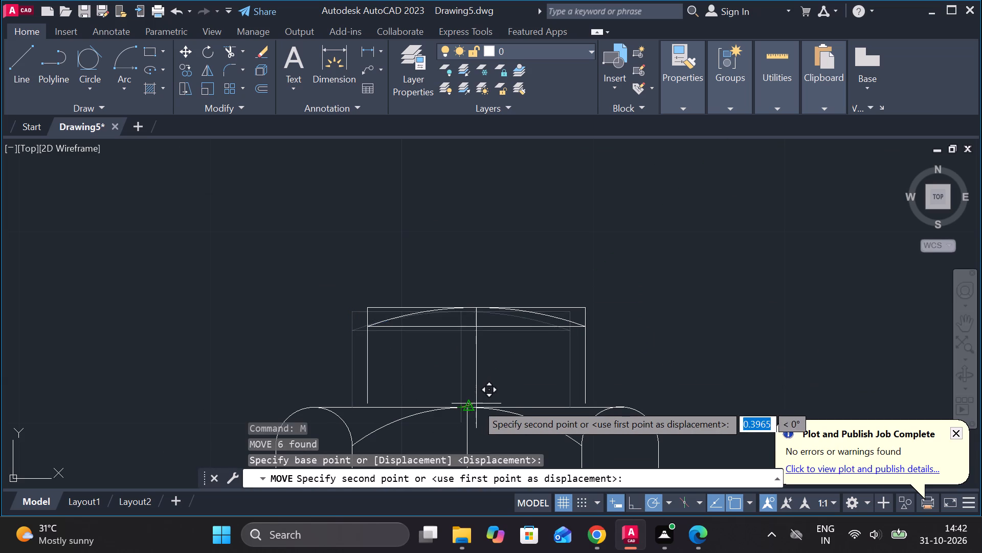
{"action": "left_click", "coordinate": [467, 405]}
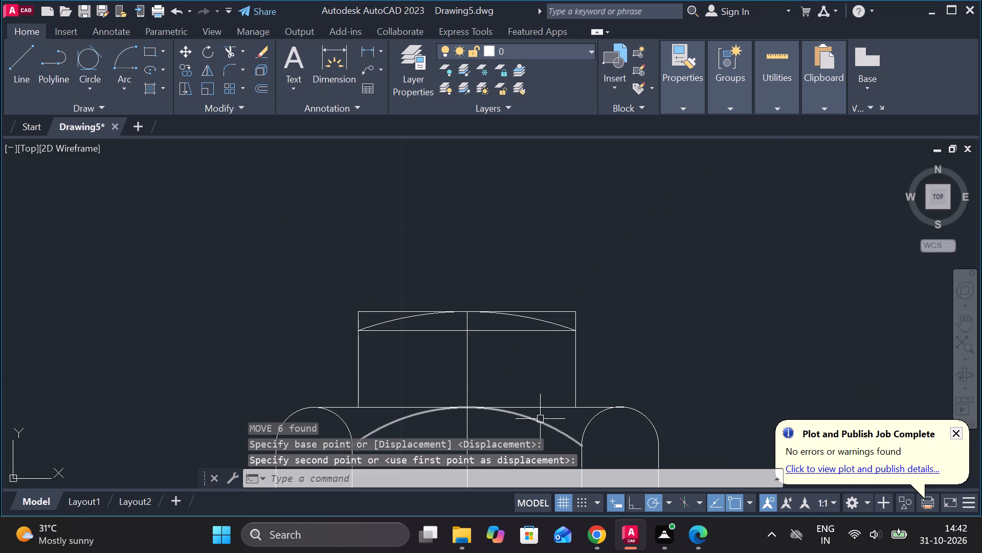
{"action": "middle_click_drag", "start_coordinate": [540, 414], "coordinate": [526, 263]}
{"action": "key", "text": "Escape"}
{"action": "left_click", "coordinate": [458, 319]}
{"action": "key", "text": "Escape"}
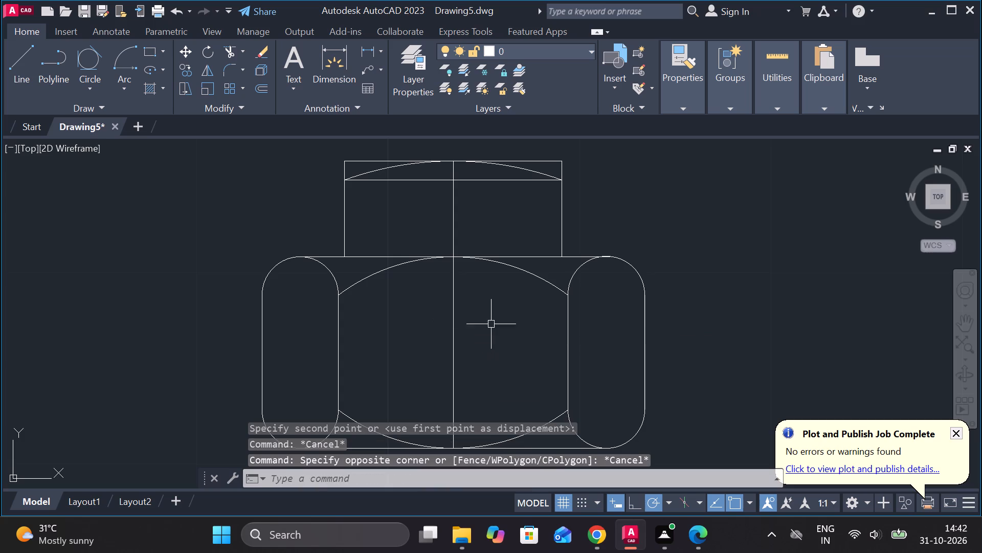
Draw a vertical line 52 units down from the midpoint of the upper outline's top edge.
{"action": "scroll", "coordinate": [495, 324], "scroll_direction": "down", "scroll_amount": 1}
{"action": "key", "text": "l"}
{"action": "key", "text": "Return"}
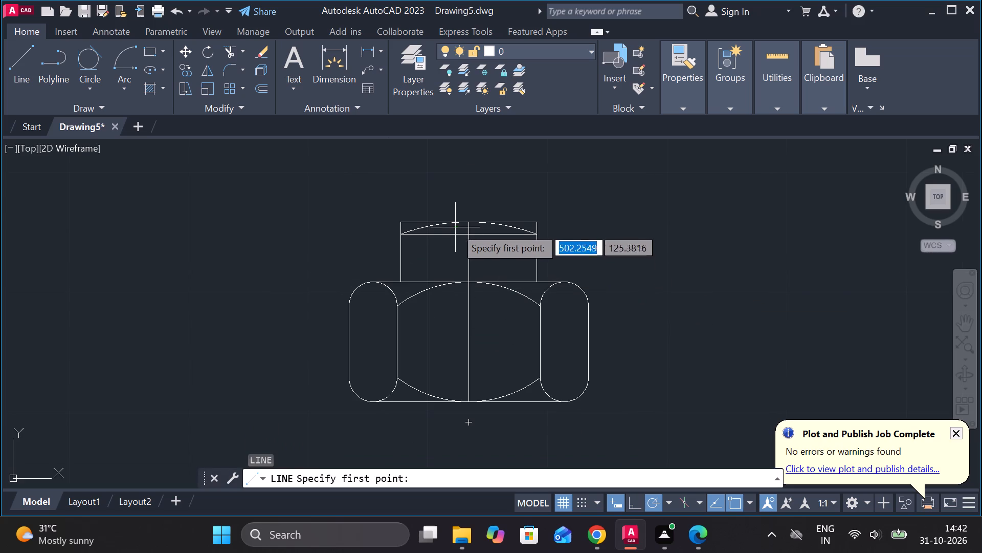
{"action": "left_click", "coordinate": [467, 224]}
{"action": "middle_click_drag", "start_coordinate": [484, 373], "coordinate": [434, 284]}
{"action": "scroll", "coordinate": [433, 284], "scroll_direction": "down", "scroll_amount": 1}
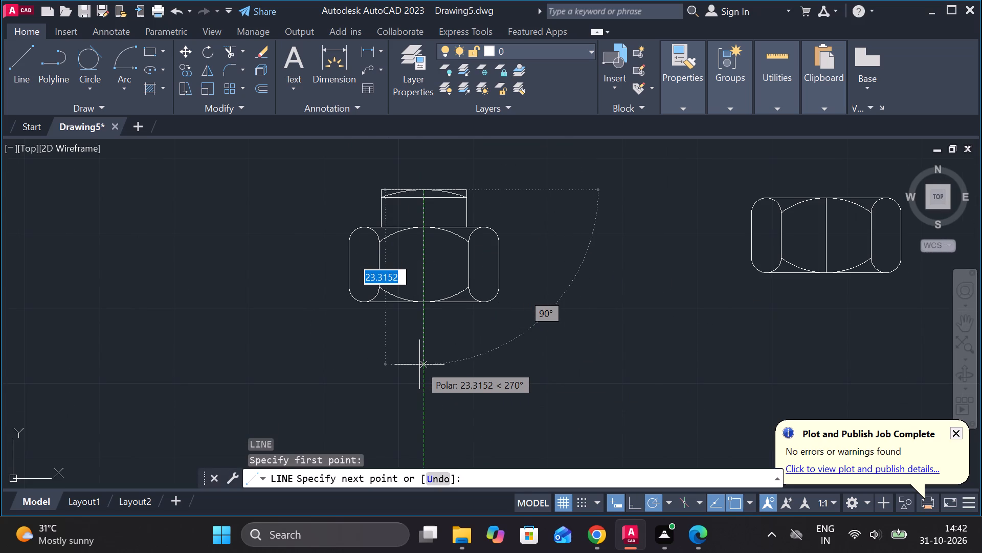
{"action": "type", "text": "52"}
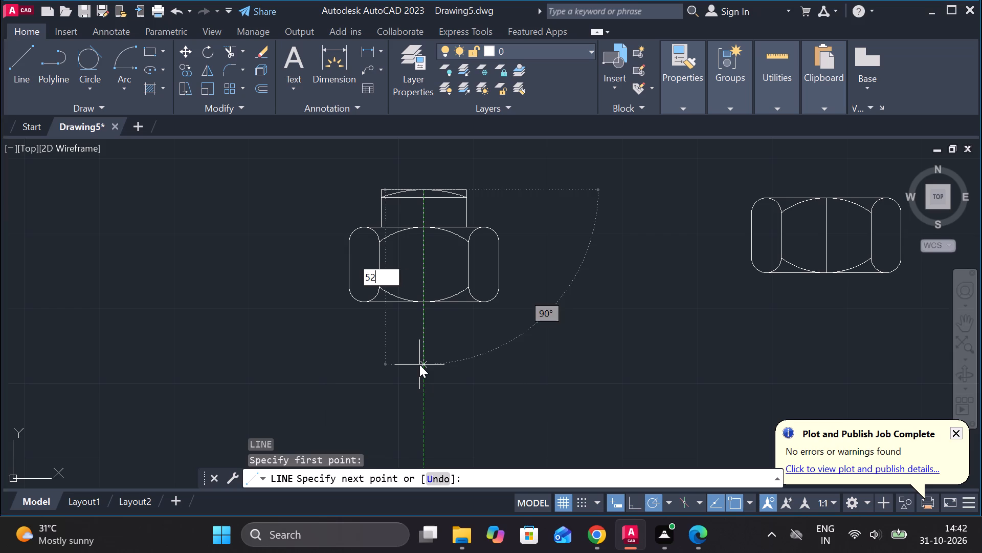
{"action": "key", "text": "space"}
{"action": "middle_click_drag", "start_coordinate": [474, 381], "coordinate": [448, 246]}
{"action": "scroll", "coordinate": [461, 265], "scroll_direction": "down", "scroll_amount": 2}
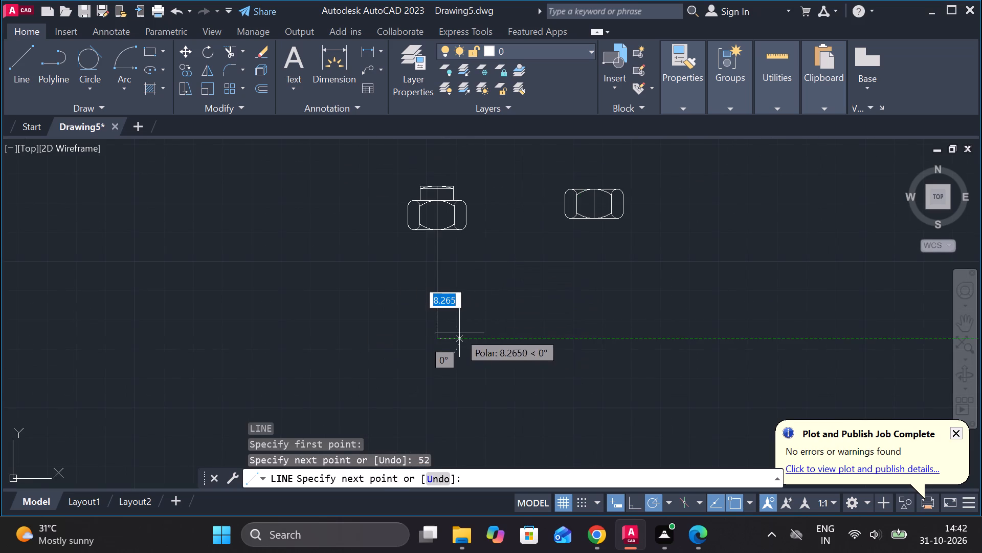
{"action": "scroll", "coordinate": [459, 332], "scroll_direction": "up", "scroll_amount": 1}
{"action": "key", "text": "Escape"}
Draw a horizontal line across the separate nut copy from its left side's midpoint to its right side.
{"action": "middle_click_drag", "start_coordinate": [557, 327], "coordinate": [499, 408]}
{"action": "middle_click_drag", "start_coordinate": [565, 325], "coordinate": [458, 388]}
{"action": "scroll", "coordinate": [465, 290], "scroll_direction": "up", "scroll_amount": 2}
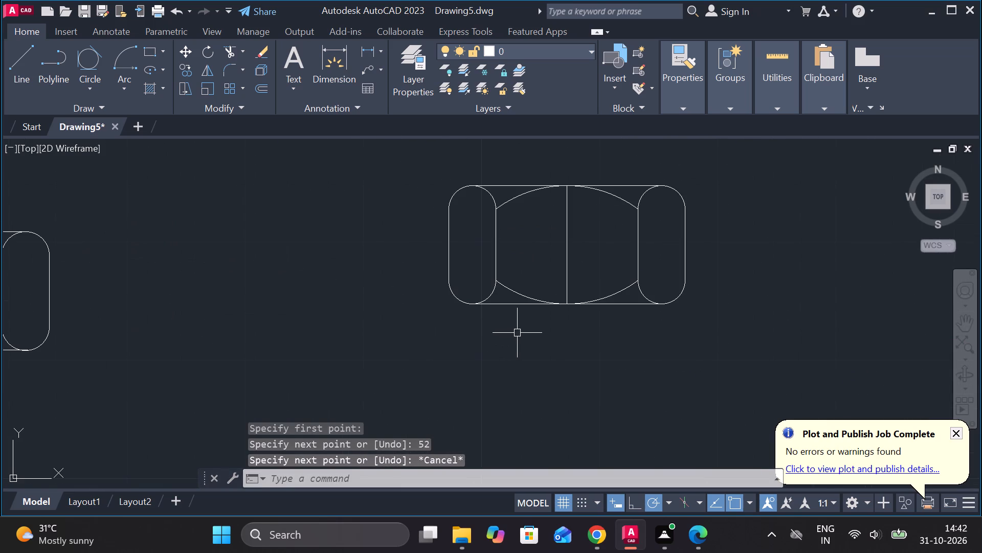
{"action": "key", "text": "l"}
{"action": "key", "text": "Return"}
{"action": "left_click", "coordinate": [449, 243]}
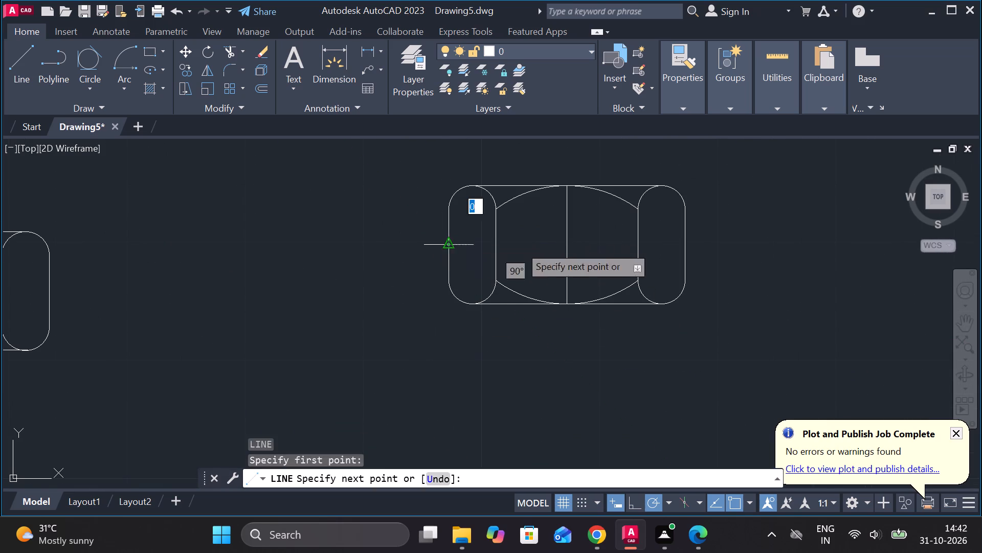
{"action": "left_click", "coordinate": [686, 248]}
{"action": "key", "text": "Escape"}
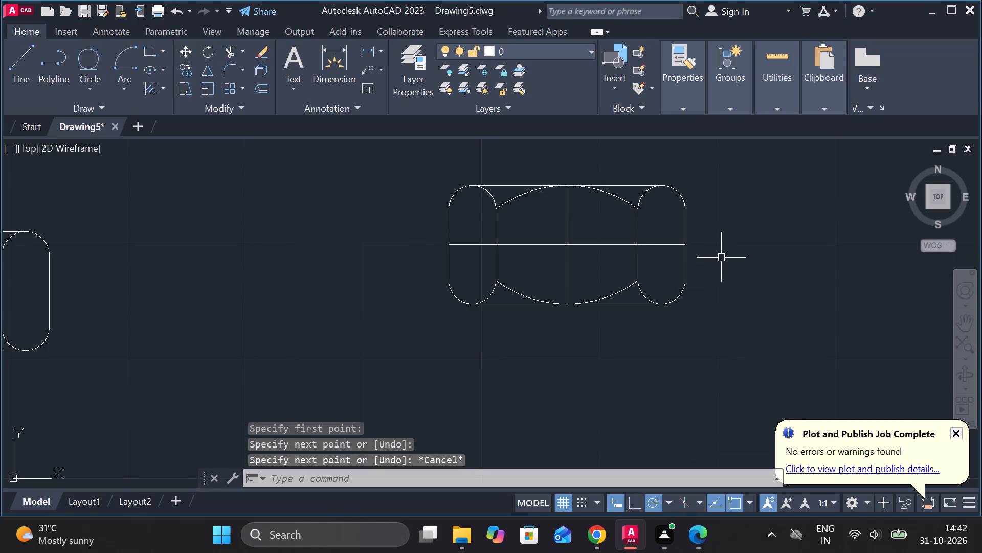
Trim the nut copy's vertical lines above the new horizontal line and erase the leftover upper pieces.
{"action": "type", "text": "TR"}
{"action": "key", "text": "space"}
{"action": "left_click", "coordinate": [712, 223]}
{"action": "left_click", "coordinate": [429, 211]}
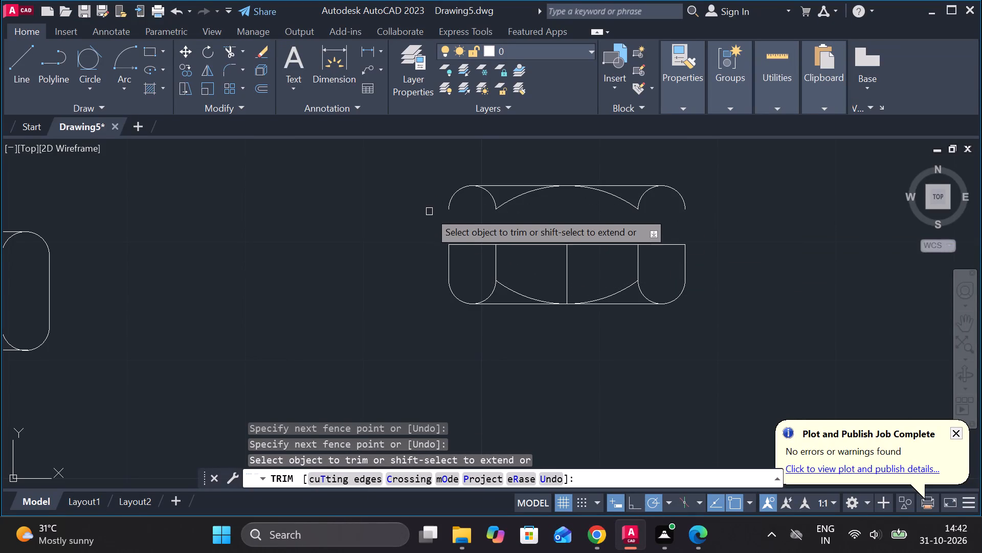
{"action": "key", "text": "Escape"}
{"action": "left_click_drag", "start_coordinate": [395, 178], "coordinate": [408, 182]}
{"action": "left_click", "coordinate": [712, 229]}
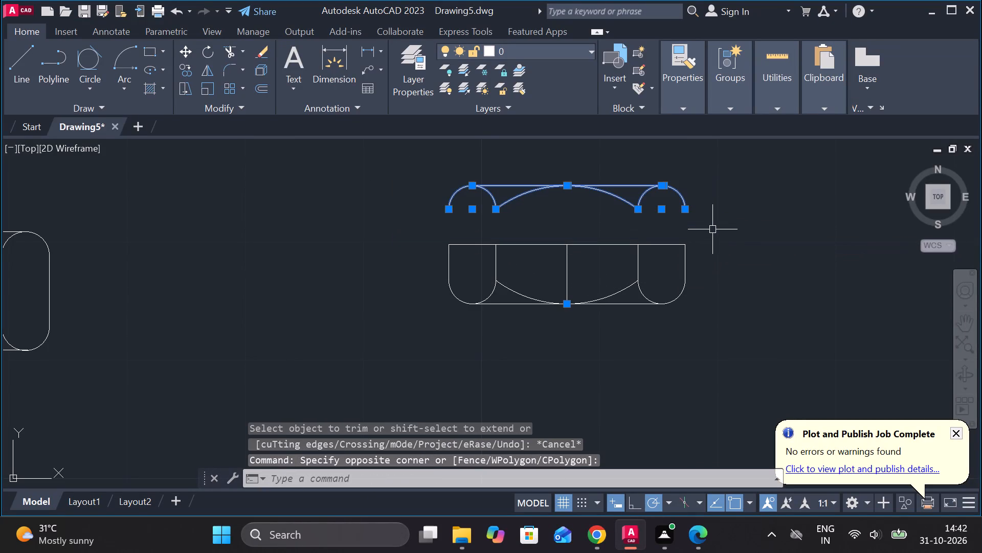
{"action": "type", "text": "E"}
{"action": "key", "text": "space"}
Move the half nut by its top edge's midpoint to the lower end of the 52-unit vertical line.
{"action": "left_click", "coordinate": [410, 215]}
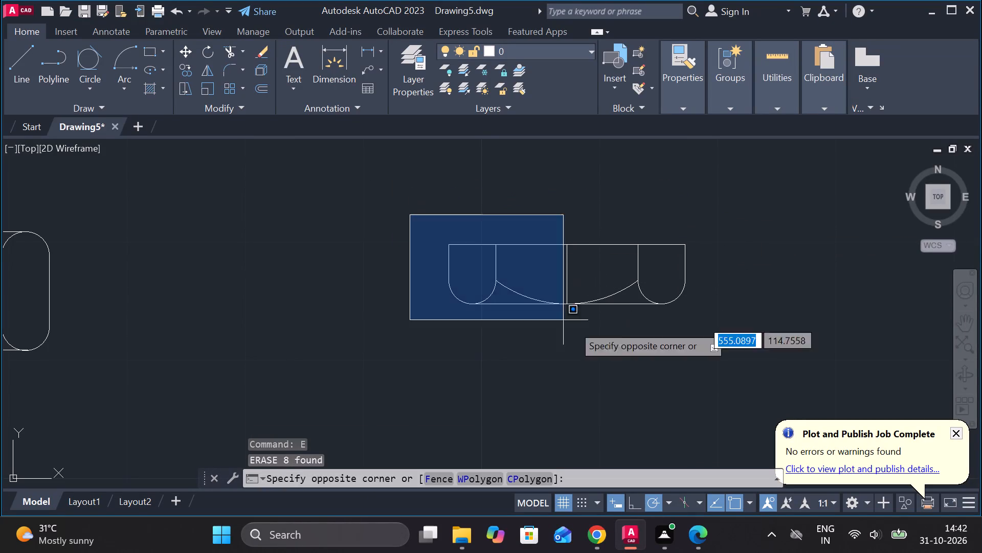
{"action": "left_click", "coordinate": [742, 351]}
{"action": "key", "text": "m"}
{"action": "key", "text": "Return"}
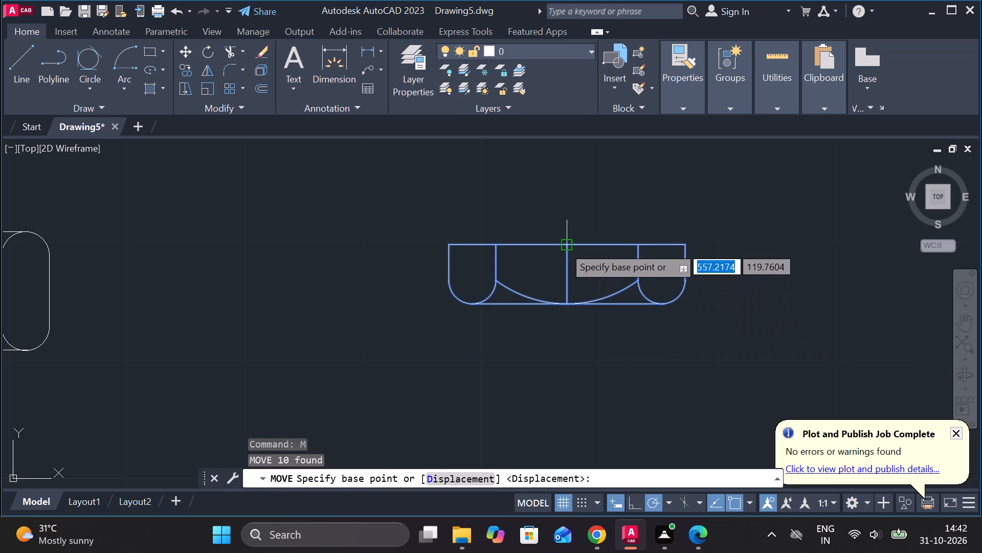
{"action": "left_click", "coordinate": [564, 246]}
{"action": "scroll", "coordinate": [589, 262], "scroll_direction": "down", "scroll_amount": 1}
{"action": "middle_click_drag", "start_coordinate": [447, 327], "coordinate": [765, 244]}
{"action": "middle_click_drag", "start_coordinate": [628, 318], "coordinate": [629, 180]}
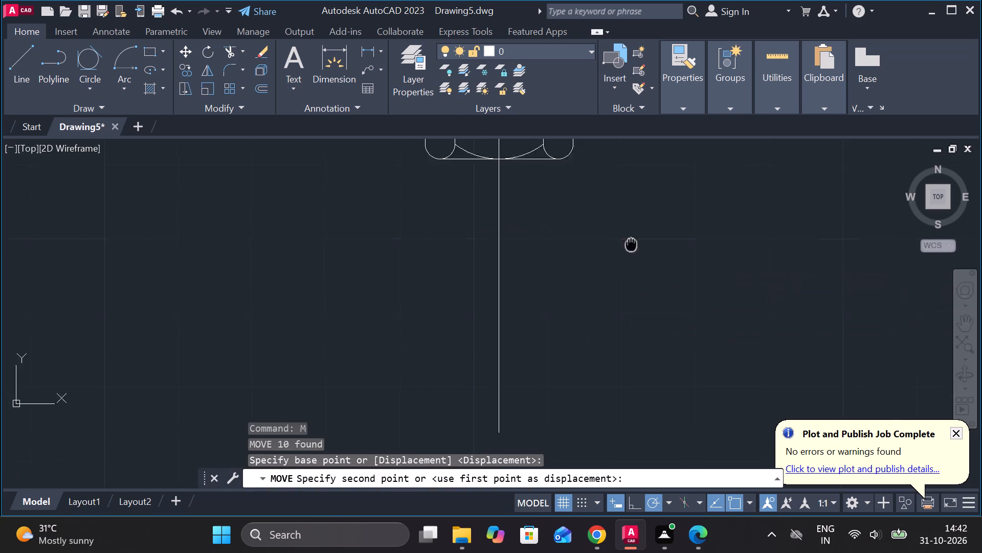
{"action": "middle_click_drag", "start_coordinate": [629, 180], "coordinate": [629, 165]}
{"action": "left_click", "coordinate": [497, 356]}
{"action": "scroll", "coordinate": [629, 323], "scroll_direction": "down", "scroll_amount": 2}
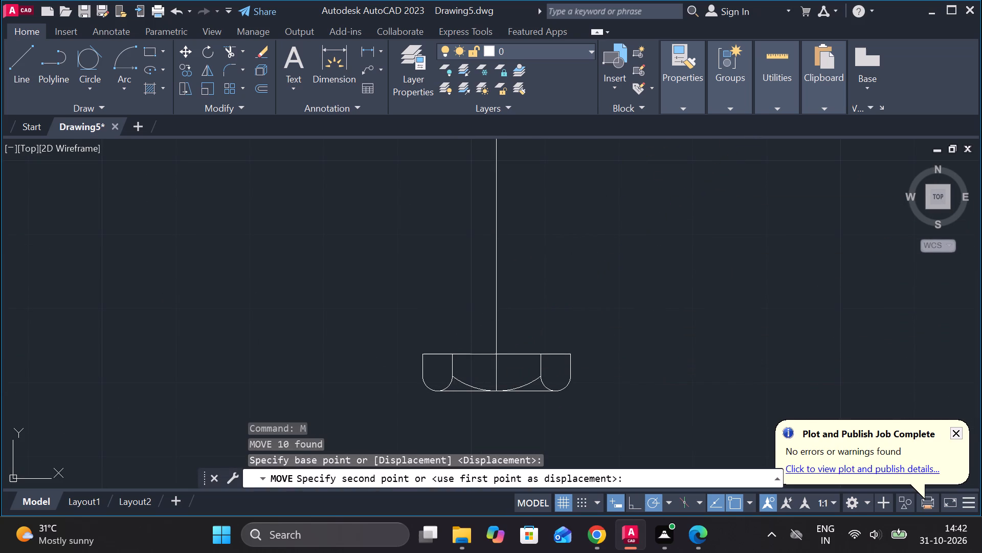
{"action": "scroll", "coordinate": [622, 316], "scroll_direction": "up", "scroll_amount": 2}
{"action": "scroll", "coordinate": [622, 316], "scroll_direction": "down", "scroll_amount": 3}
{"action": "scroll", "coordinate": [557, 326], "scroll_direction": "up", "scroll_amount": 3}
{"action": "scroll", "coordinate": [561, 324], "scroll_direction": "down", "scroll_amount": 2}
{"action": "scroll", "coordinate": [625, 306], "scroll_direction": "down", "scroll_amount": 2}
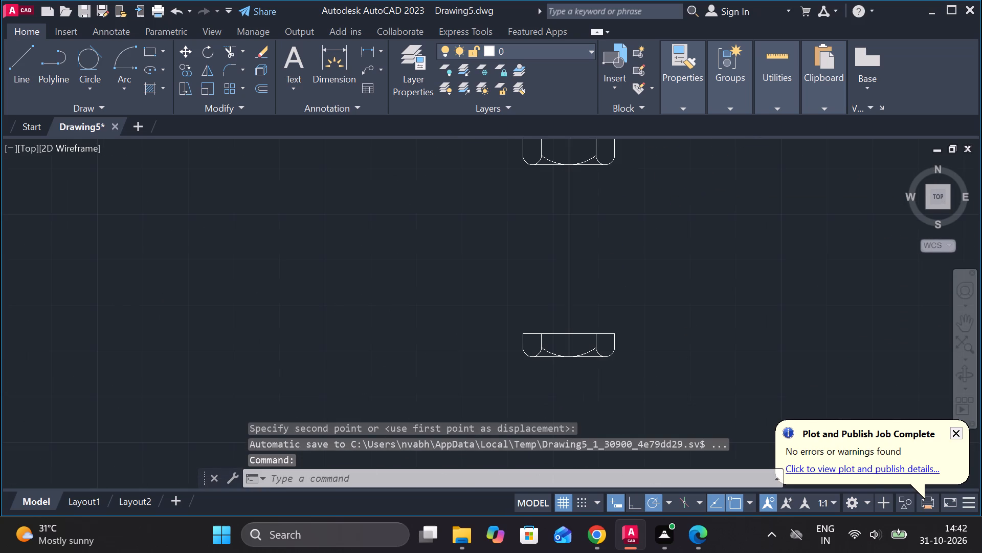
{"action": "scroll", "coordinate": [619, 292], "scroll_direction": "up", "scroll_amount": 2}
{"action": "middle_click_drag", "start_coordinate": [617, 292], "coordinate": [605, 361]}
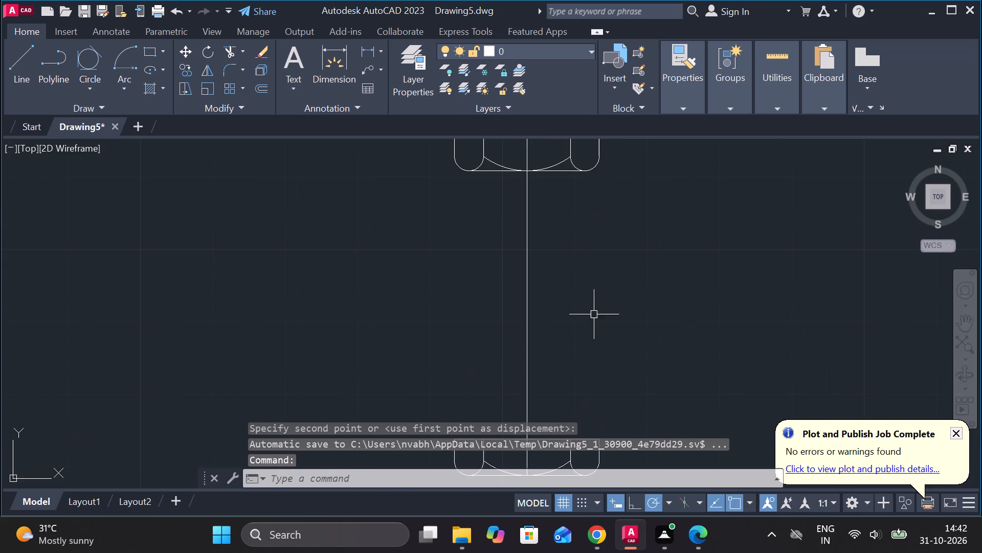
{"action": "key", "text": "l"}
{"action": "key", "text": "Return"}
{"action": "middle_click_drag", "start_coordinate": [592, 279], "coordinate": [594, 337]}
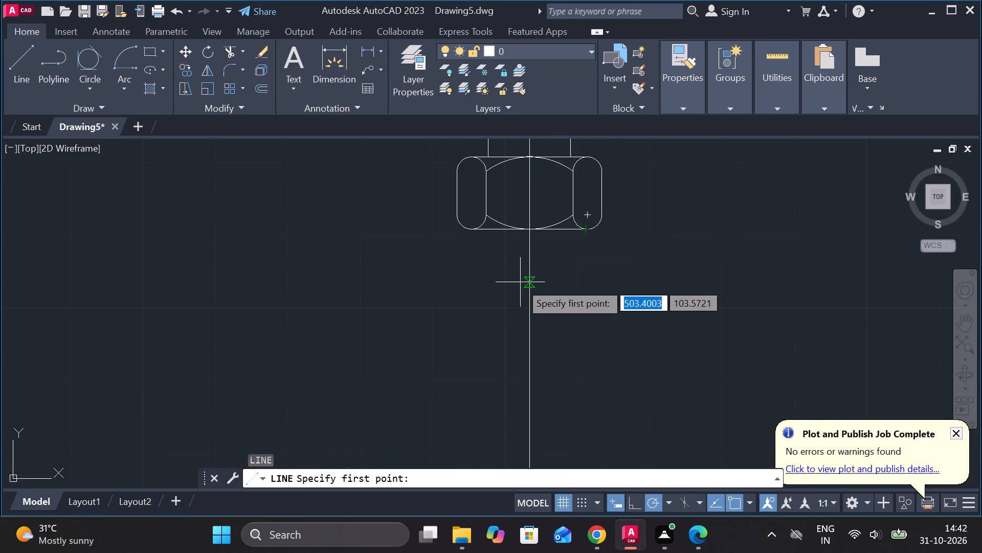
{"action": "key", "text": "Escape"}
Offset the 52-unit vertical line 6 units to each side to form the bolt shank edges.
{"action": "left_click", "coordinate": [531, 292]}
{"action": "key", "text": "o"}
{"action": "key", "text": "Return"}
{"action": "key", "text": "Return"}
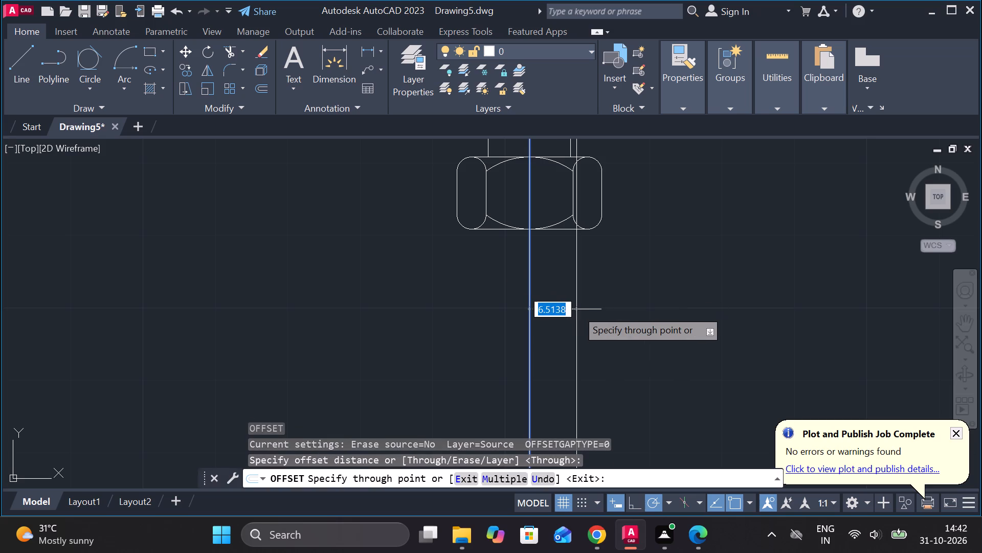
{"action": "type", "text": "6"}
{"action": "key", "text": "space"}
{"action": "left_click", "coordinate": [529, 263]}
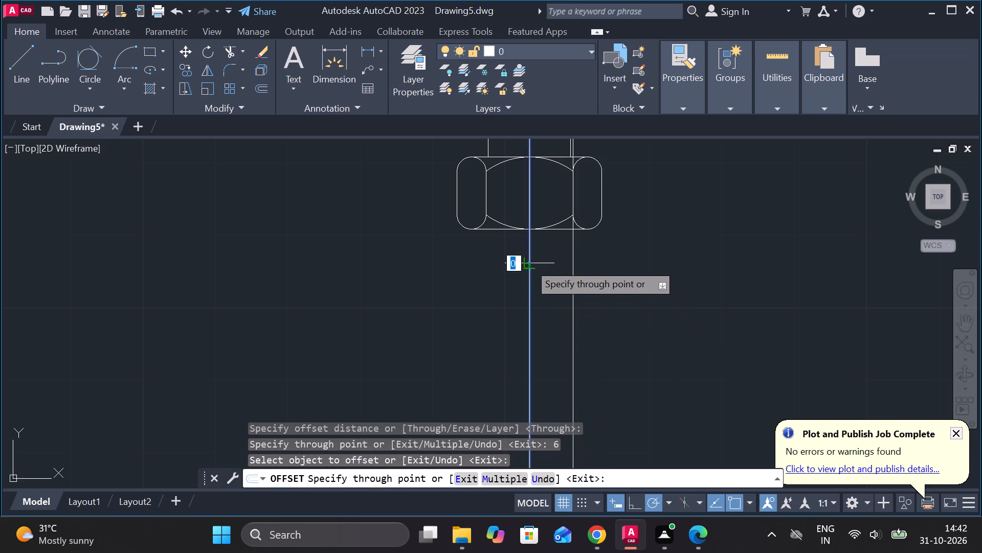
{"action": "type", "text": "6"}
{"action": "key", "text": "space"}
{"action": "scroll", "coordinate": [508, 316], "scroll_direction": "down", "scroll_amount": 2}
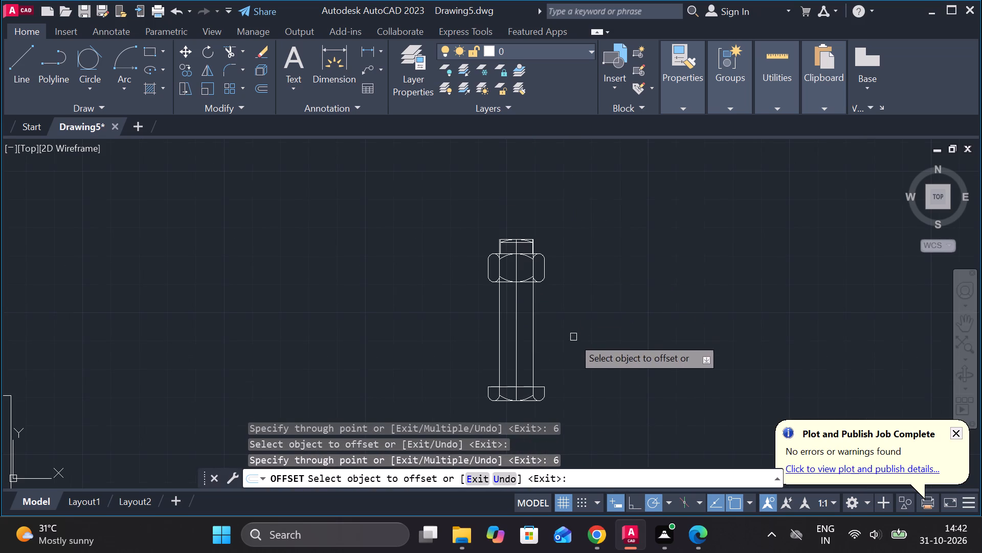
{"action": "scroll", "coordinate": [548, 376], "scroll_direction": "up", "scroll_amount": 1}
{"action": "middle_click_drag", "start_coordinate": [546, 272], "coordinate": [544, 329]}
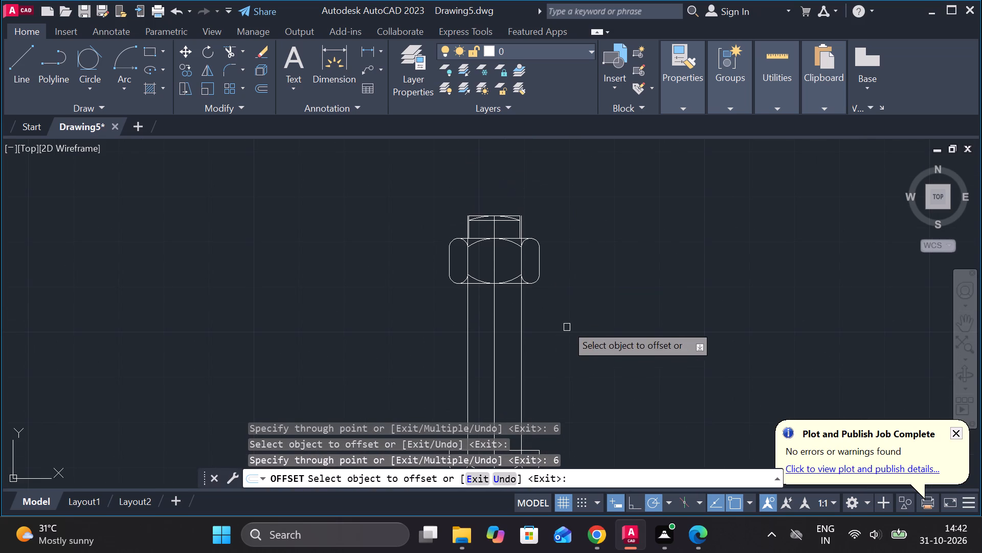
{"action": "key", "text": "Escape"}
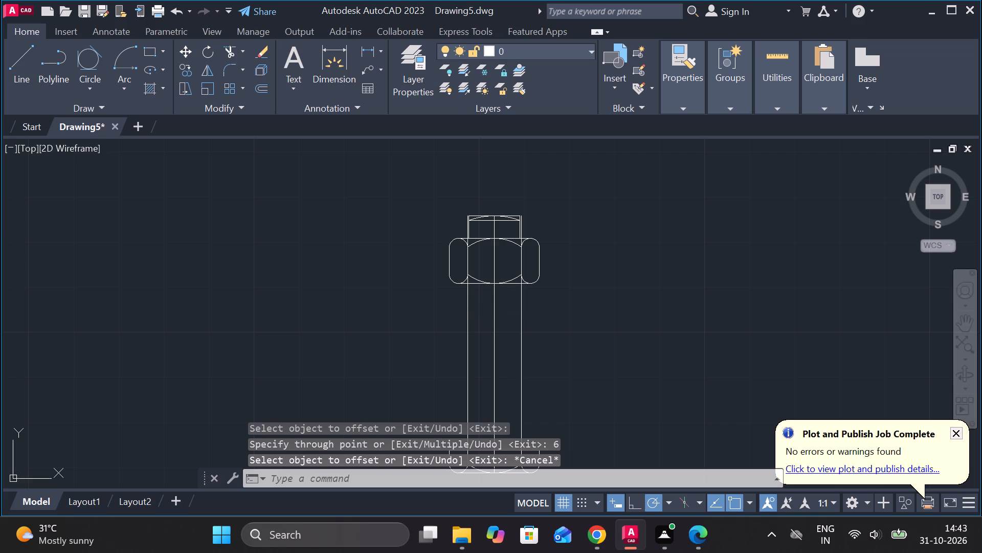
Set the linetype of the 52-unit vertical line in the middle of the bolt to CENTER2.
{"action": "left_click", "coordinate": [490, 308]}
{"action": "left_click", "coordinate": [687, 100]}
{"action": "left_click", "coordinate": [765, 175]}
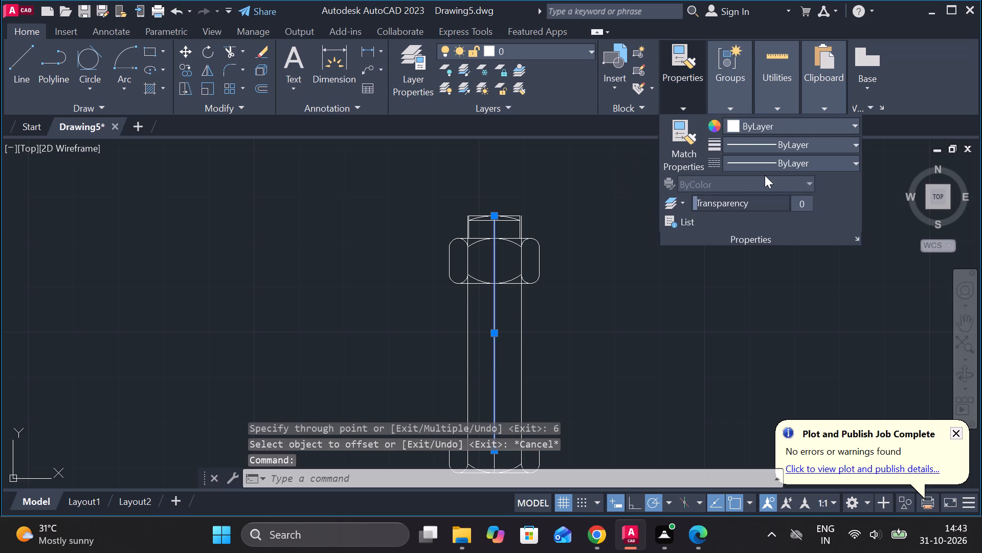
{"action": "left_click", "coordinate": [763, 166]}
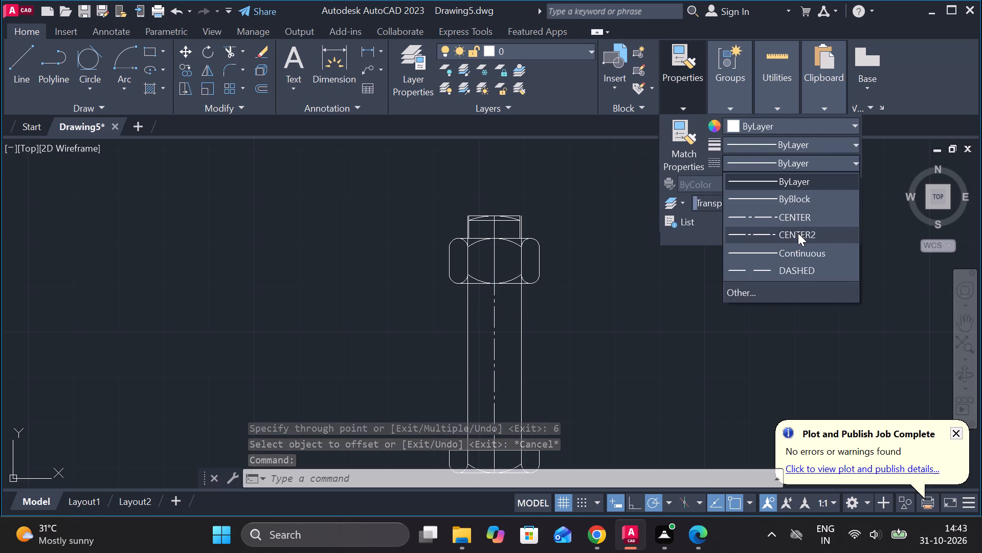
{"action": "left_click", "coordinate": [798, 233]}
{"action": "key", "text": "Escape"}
Erase the 52-unit middle line and the remaining vertical middle lines in the upper nut and the bolt's top end.
{"action": "left_click", "coordinate": [496, 256]}
{"action": "scroll", "coordinate": [503, 255], "scroll_direction": "up", "scroll_amount": 2}
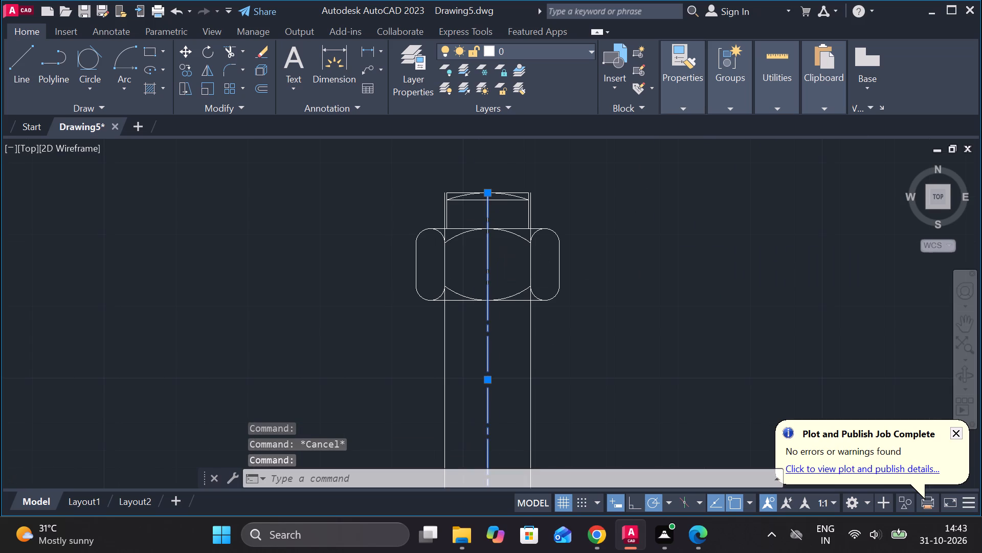
{"action": "type", "text": "E"}
{"action": "key", "text": "space"}
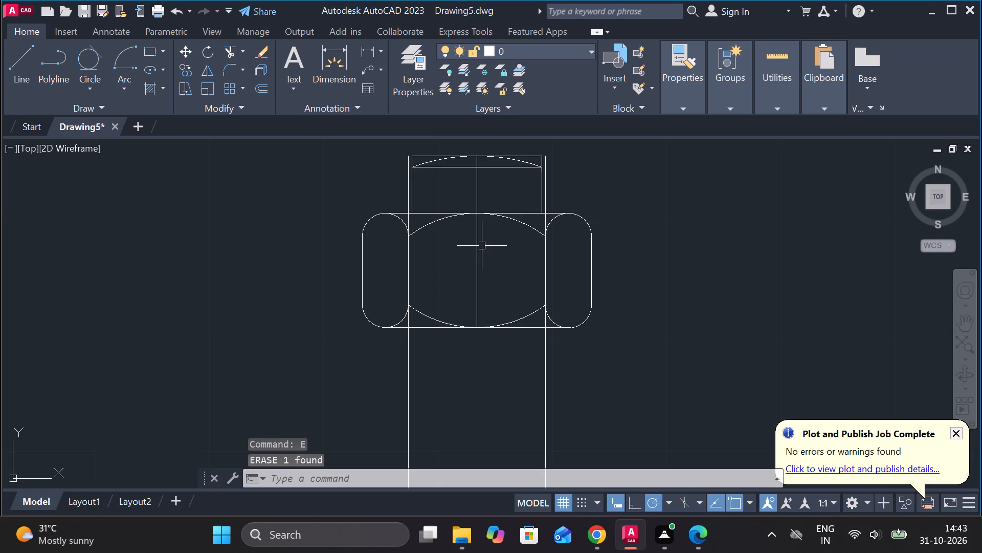
{"action": "left_click", "coordinate": [480, 244]}
{"action": "type", "text": "E"}
{"action": "key", "text": "space"}
{"action": "left_click", "coordinate": [476, 200]}
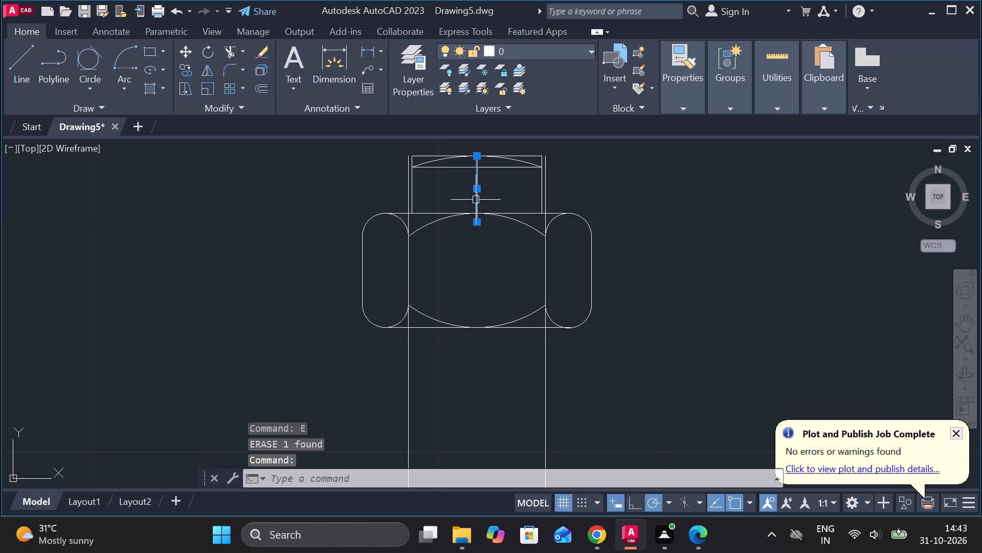
{"action": "type", "text": "E"}
{"action": "key", "text": "space"}
{"action": "scroll", "coordinate": [505, 270], "scroll_direction": "down", "scroll_amount": 2}
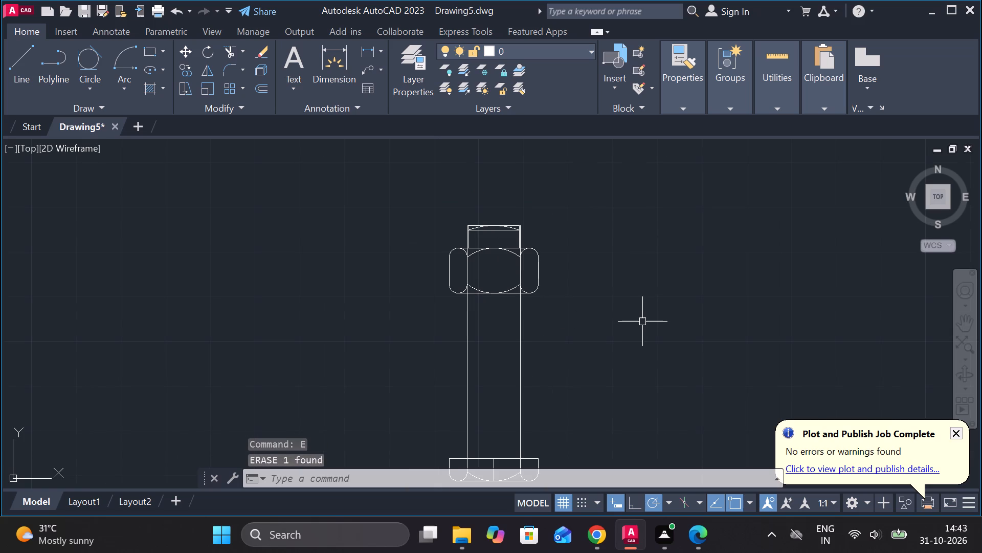
{"action": "key", "text": "x"}
{"action": "key", "text": "Escape"}
Add a centre line between the bolt shank's two long vertical edges.
{"action": "type", "text": "CE"}
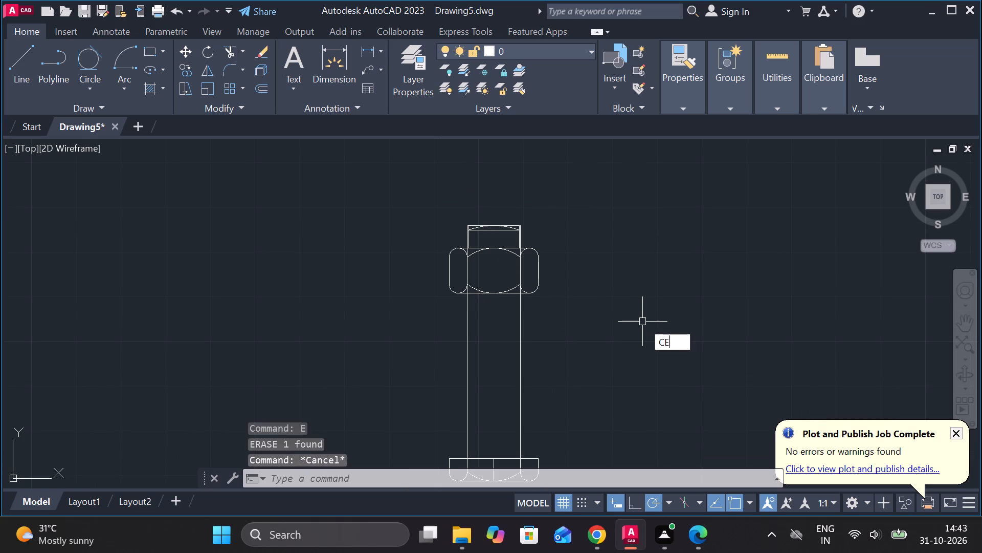
{"action": "left_click", "coordinate": [676, 357]}
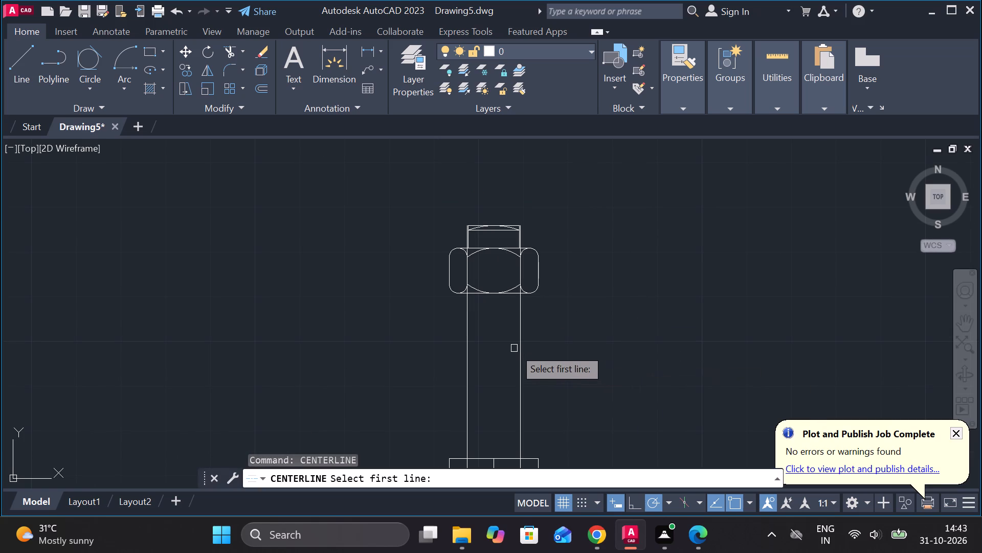
{"action": "left_click", "coordinate": [520, 341]}
{"action": "left_click", "coordinate": [463, 349]}
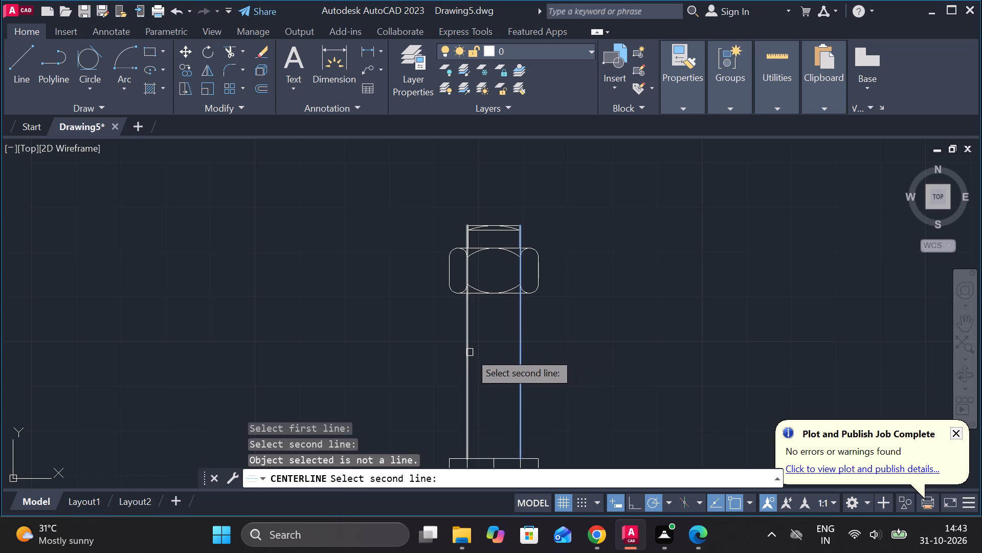
{"action": "left_click", "coordinate": [467, 351]}
{"action": "key", "text": "Escape"}
{"action": "scroll", "coordinate": [556, 307], "scroll_direction": "down", "scroll_amount": 2}
{"action": "scroll", "coordinate": [553, 363], "scroll_direction": "up", "scroll_amount": 2}
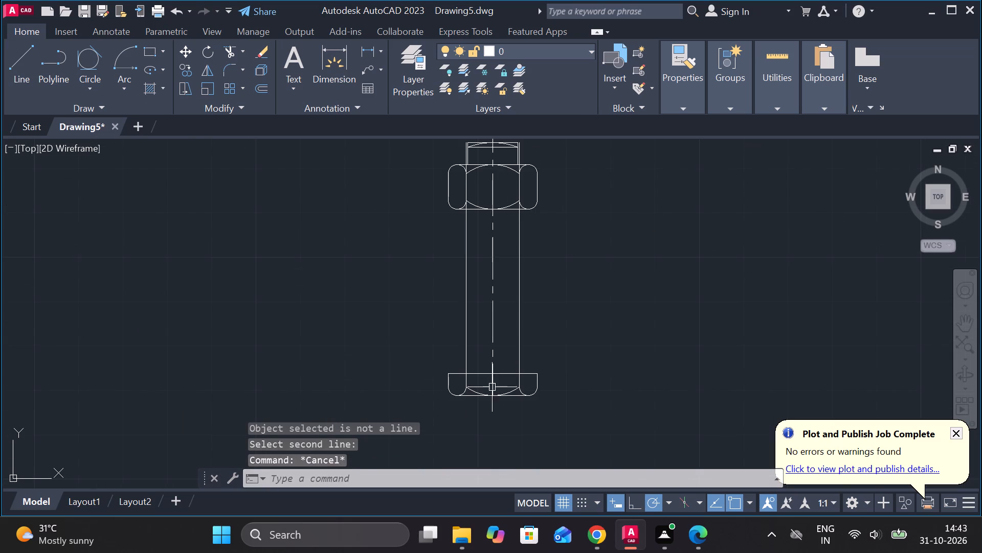
Copy the complete bolt-and-nut assembly to the empty area up and to its right.
{"action": "scroll", "coordinate": [548, 357], "scroll_direction": "down", "scroll_amount": 1}
{"action": "left_click", "coordinate": [455, 190]}
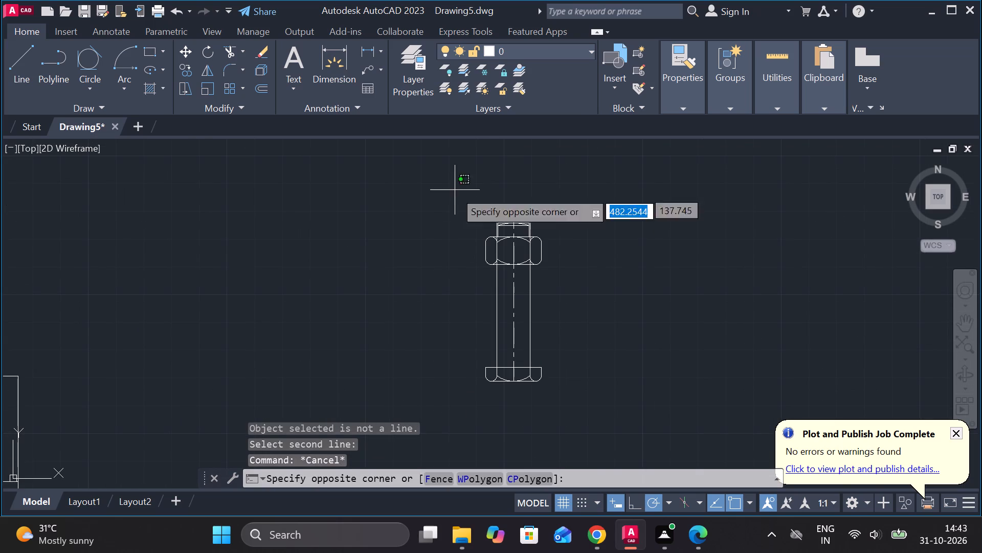
{"action": "left_click", "coordinate": [637, 440]}
{"action": "type", "text": "CO"}
{"action": "key", "text": "Return"}
{"action": "left_click", "coordinate": [609, 394]}
{"action": "scroll", "coordinate": [700, 341], "scroll_direction": "down", "scroll_amount": 1}
{"action": "left_click", "coordinate": [784, 321]}
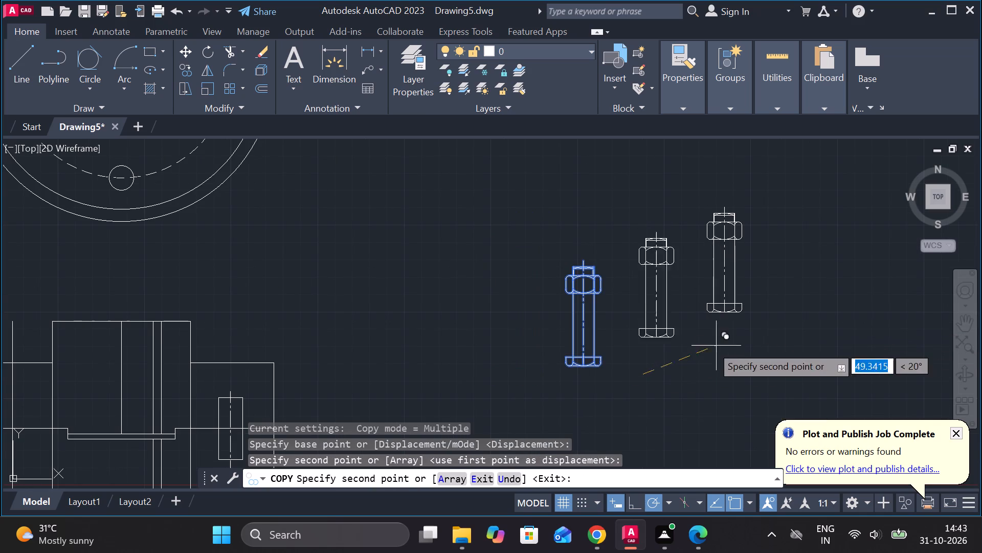
{"action": "key", "text": "Escape"}
Move the original bolt assembly by a point on its centre line to the empty space left of the stepped profile.
{"action": "left_click", "coordinate": [530, 237]}
{"action": "left_click", "coordinate": [645, 400]}
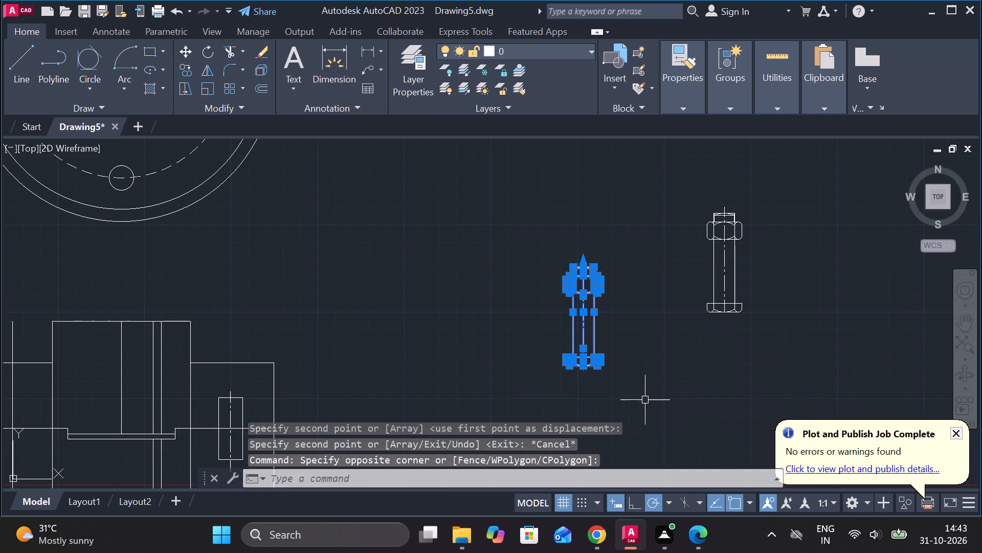
{"action": "key", "text": "m"}
{"action": "key", "text": "Return"}
{"action": "scroll", "coordinate": [605, 307], "scroll_direction": "up", "scroll_amount": 2}
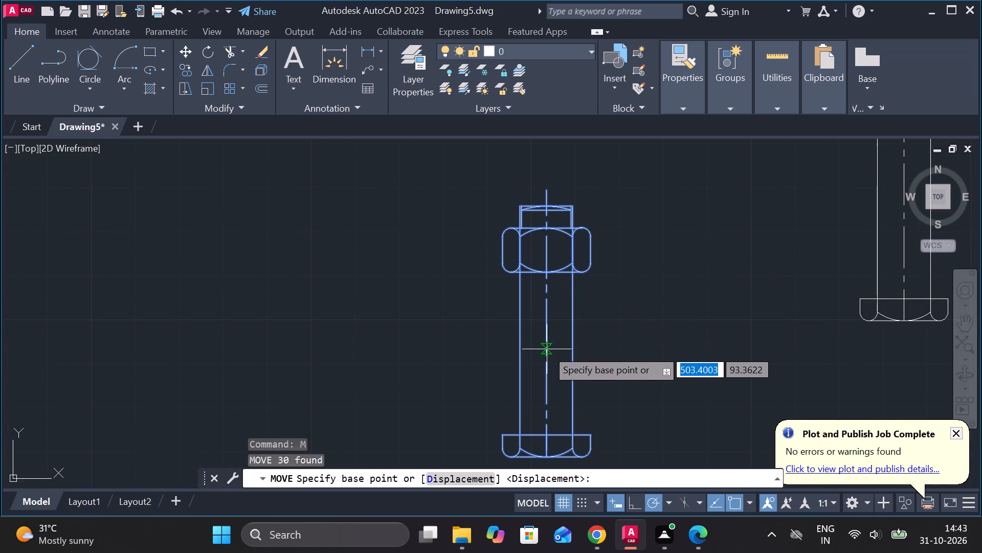
{"action": "left_click", "coordinate": [547, 349]}
{"action": "scroll", "coordinate": [548, 348], "scroll_direction": "down", "scroll_amount": 5}
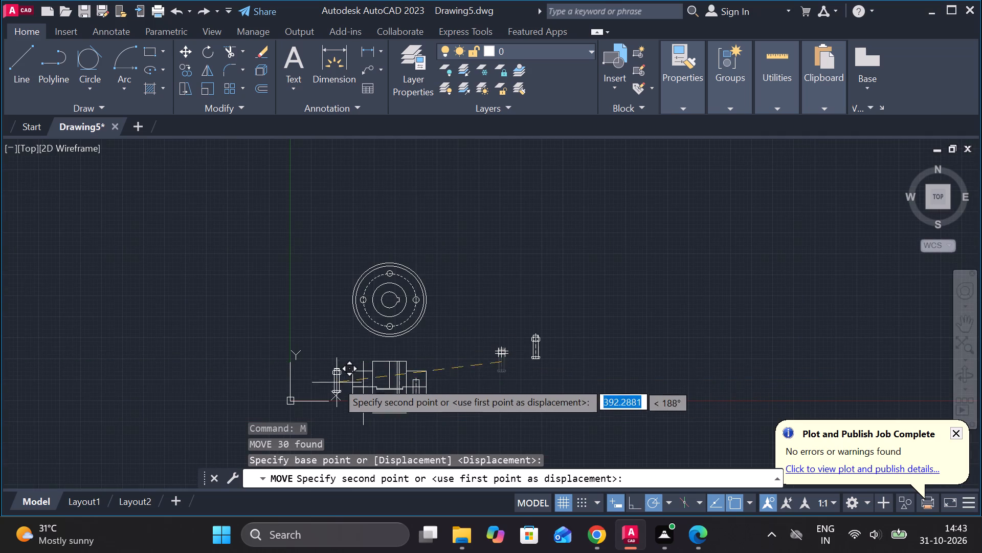
{"action": "scroll", "coordinate": [336, 380], "scroll_direction": "up", "scroll_amount": 3}
{"action": "middle_click_drag", "start_coordinate": [421, 401], "coordinate": [422, 314]}
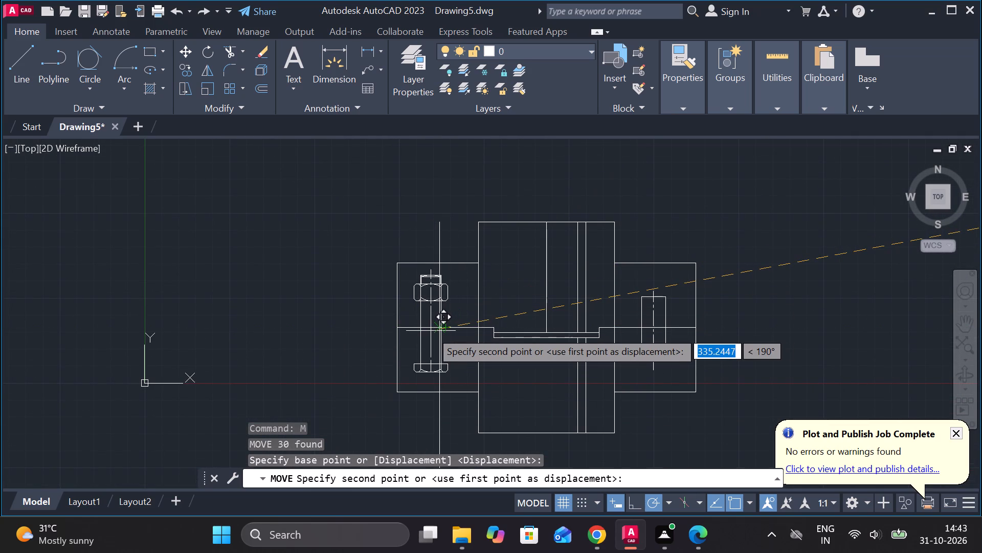
{"action": "scroll", "coordinate": [431, 331], "scroll_direction": "up", "scroll_amount": 2}
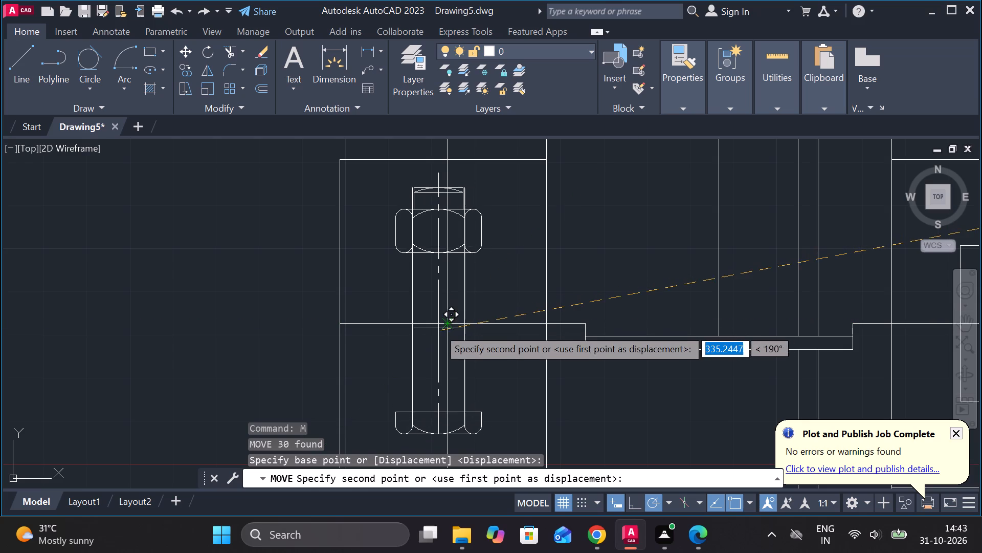
{"action": "scroll", "coordinate": [442, 326], "scroll_direction": "down", "scroll_amount": 2}
{"action": "middle_click_drag", "start_coordinate": [398, 332], "coordinate": [439, 329]}
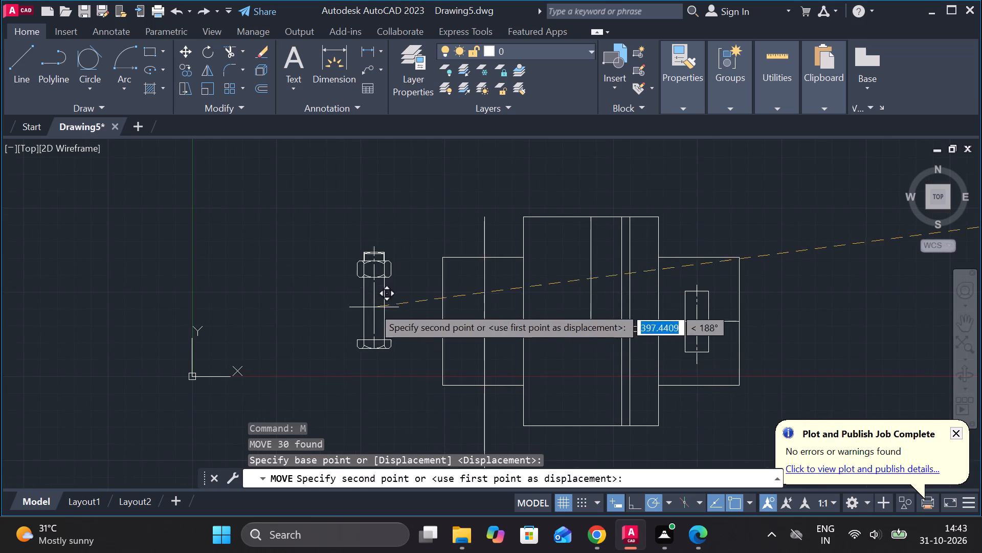
{"action": "left_click", "coordinate": [371, 306]}
{"action": "key", "text": "Escape"}
Draw a line 23 units down from the bolt's top midpoint, continuing horizontally rightward past the shank edge.
{"action": "scroll", "coordinate": [364, 249], "scroll_direction": "up", "scroll_amount": 3}
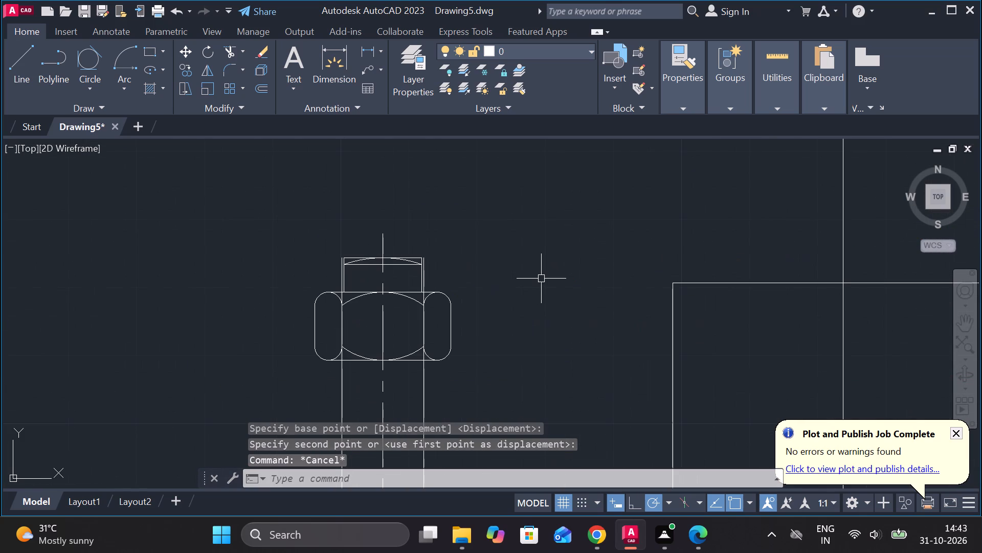
{"action": "middle_click_drag", "start_coordinate": [383, 328], "coordinate": [418, 291]}
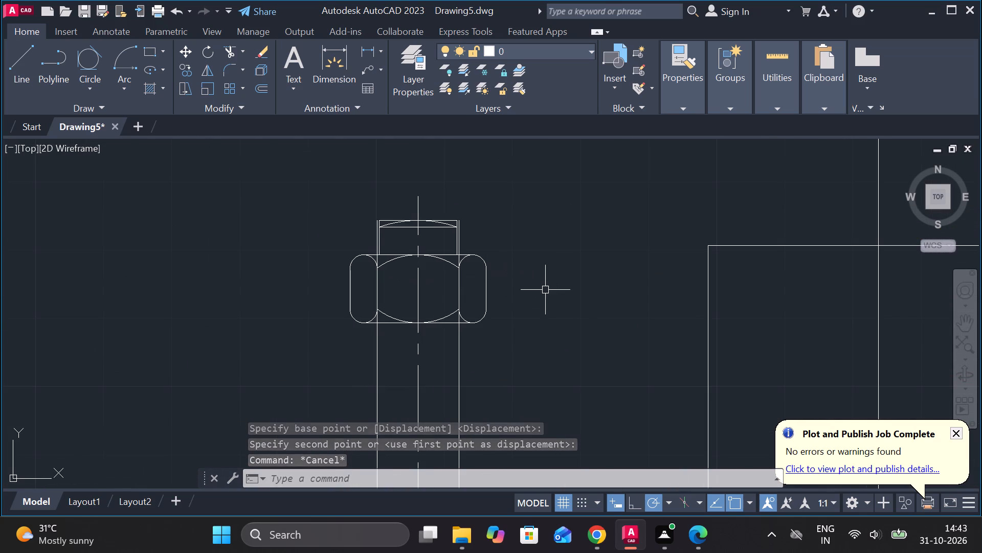
{"action": "key", "text": "l"}
{"action": "key", "text": "Return"}
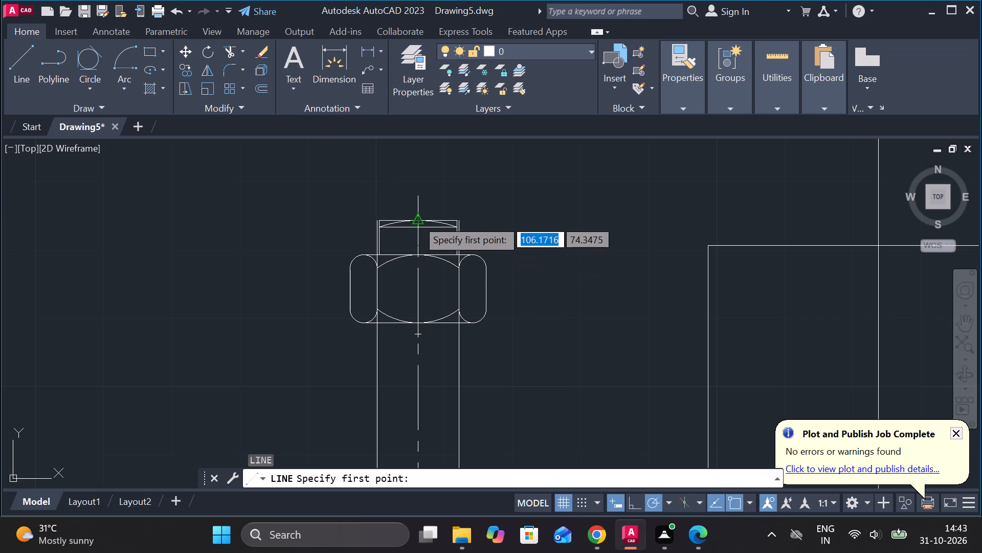
{"action": "left_click", "coordinate": [417, 218]}
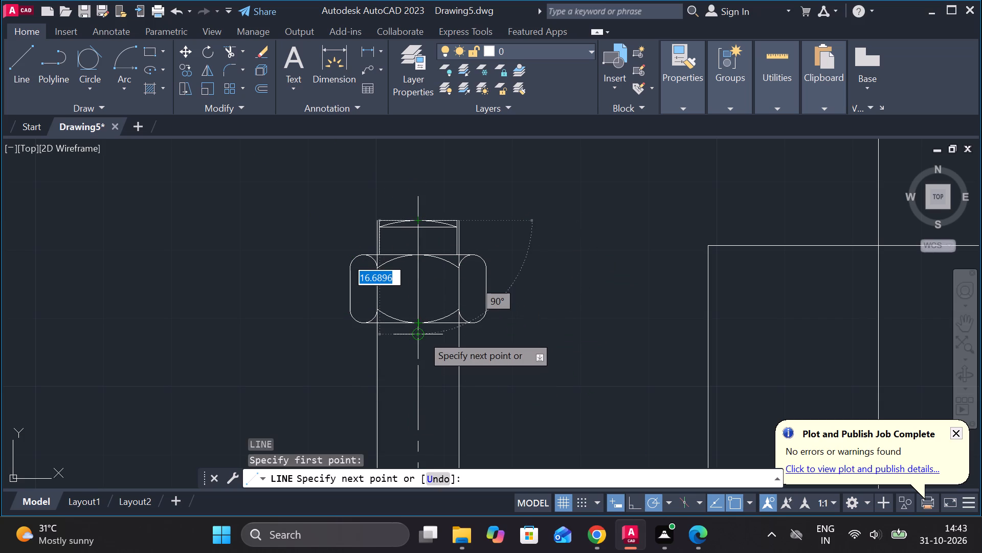
{"action": "type", "text": "23"}
{"action": "key", "text": "space"}
{"action": "left_click", "coordinate": [545, 385]}
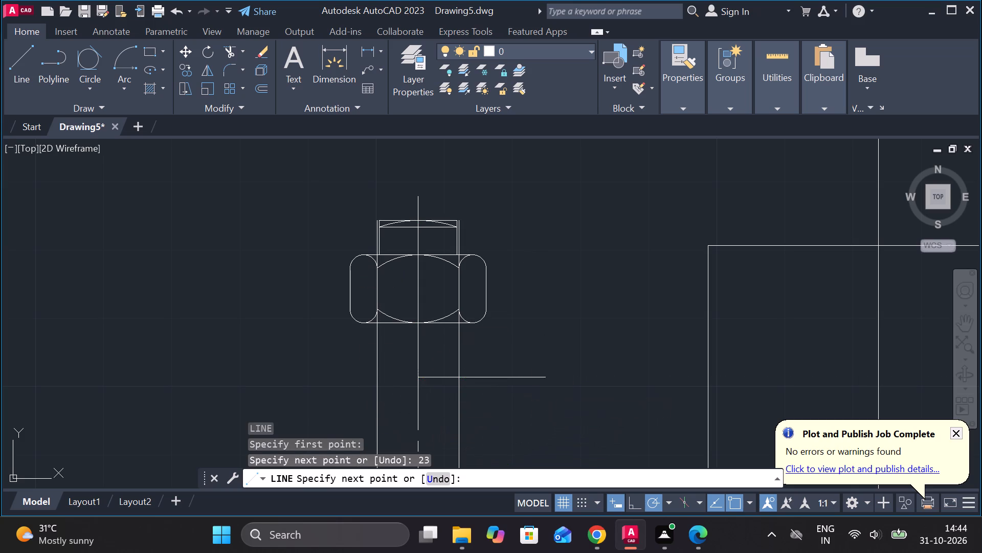
{"action": "key", "text": "Escape"}
Stretch the horizontal line's left end beyond the shank and trim both overhangs back to the shank edges.
{"action": "left_click", "coordinate": [438, 379]}
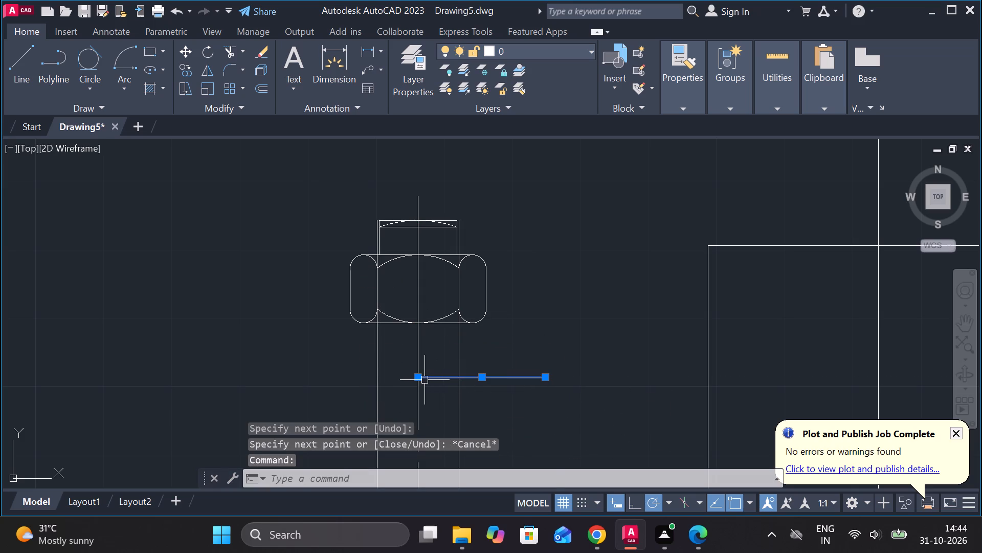
{"action": "left_click", "coordinate": [417, 375]}
{"action": "left_click", "coordinate": [324, 368]}
{"action": "key", "text": "Escape"}
{"action": "type", "text": "TR"}
{"action": "key", "text": "space"}
{"action": "left_click", "coordinate": [349, 381]}
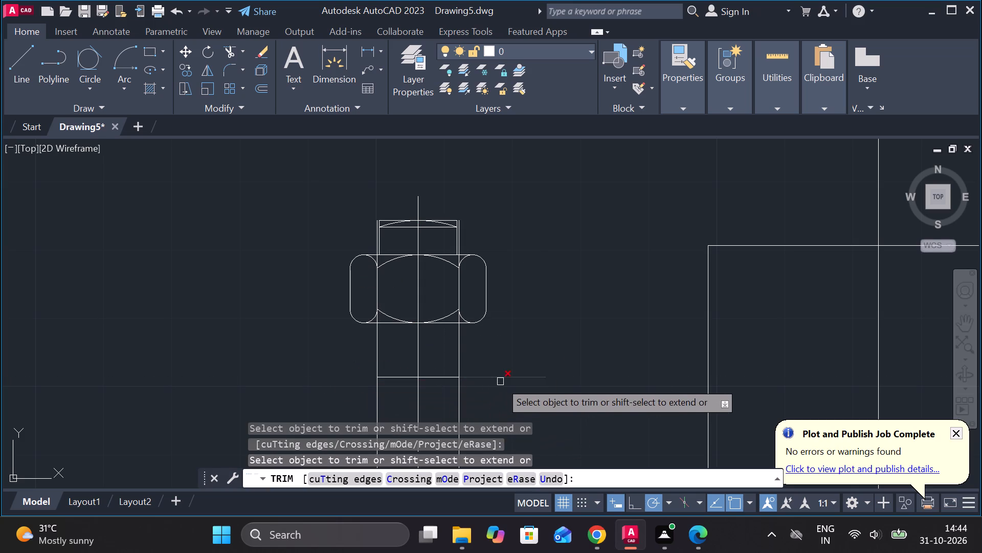
{"action": "left_click", "coordinate": [500, 381]}
{"action": "key", "text": "Escape"}
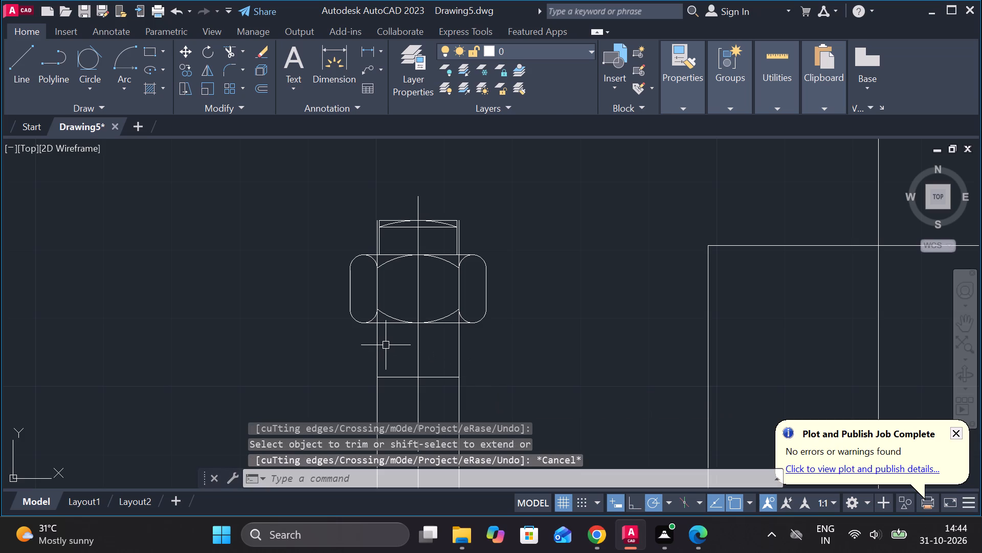
Draw a line on the left shank edge from the nut's underside to the horizontal line and offset it 1 unit inward.
{"action": "key", "text": "l"}
{"action": "key", "text": "Return"}
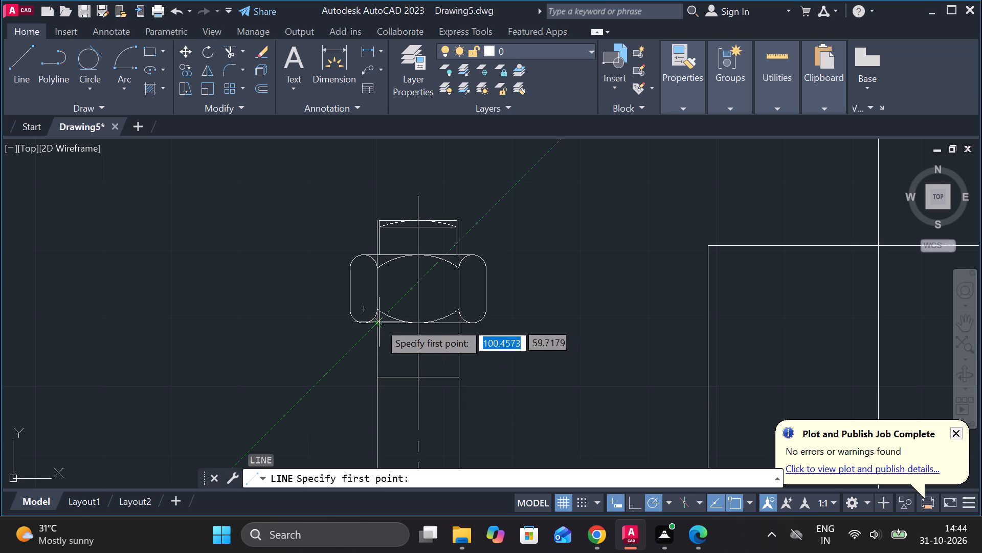
{"action": "left_click", "coordinate": [379, 324]}
{"action": "left_click", "coordinate": [376, 380]}
{"action": "key", "text": "Escape"}
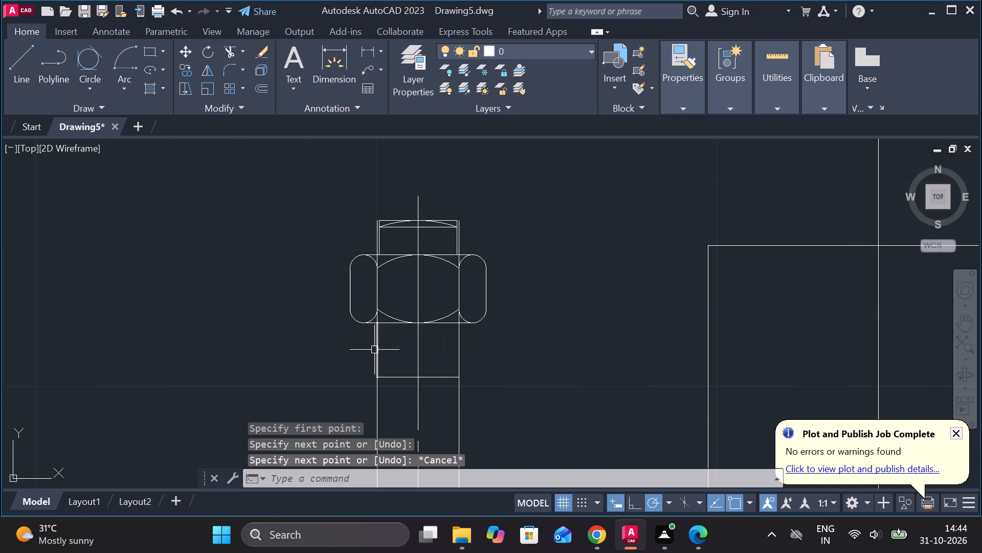
{"action": "left_click", "coordinate": [374, 350]}
{"action": "key", "text": "o"}
{"action": "key", "text": "Return"}
{"action": "key", "text": "Return"}
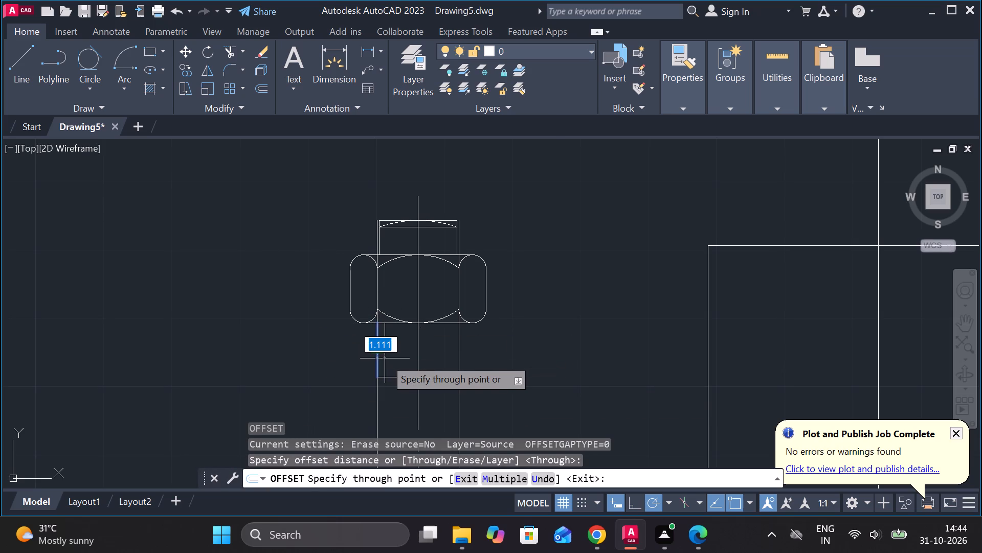
{"action": "type", "text": "1"}
{"action": "key", "text": "space"}
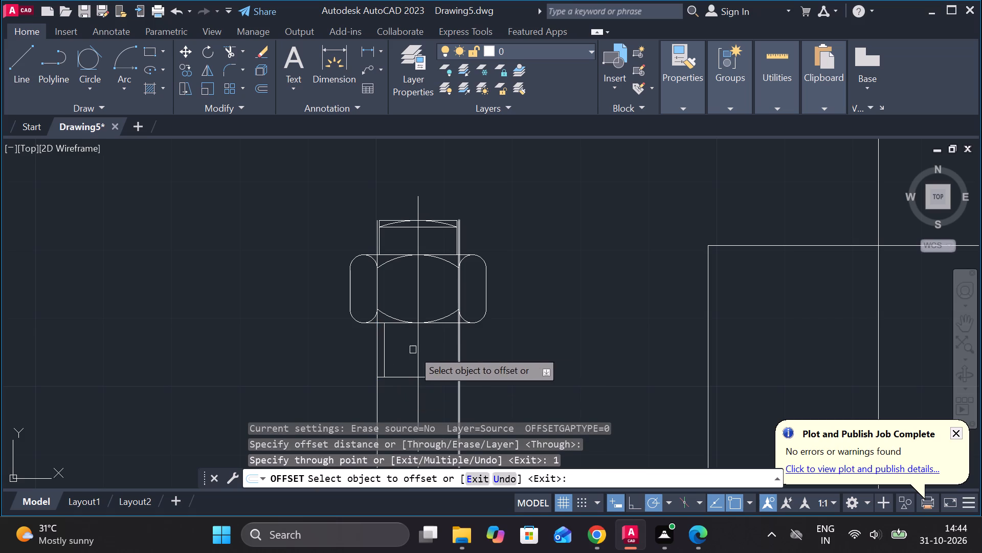
{"action": "key", "text": "Escape"}
Erase the short source line lying on the left shank edge below the nut.
{"action": "left_click", "coordinate": [377, 349]}
{"action": "type", "text": "E"}
{"action": "key", "text": "space"}
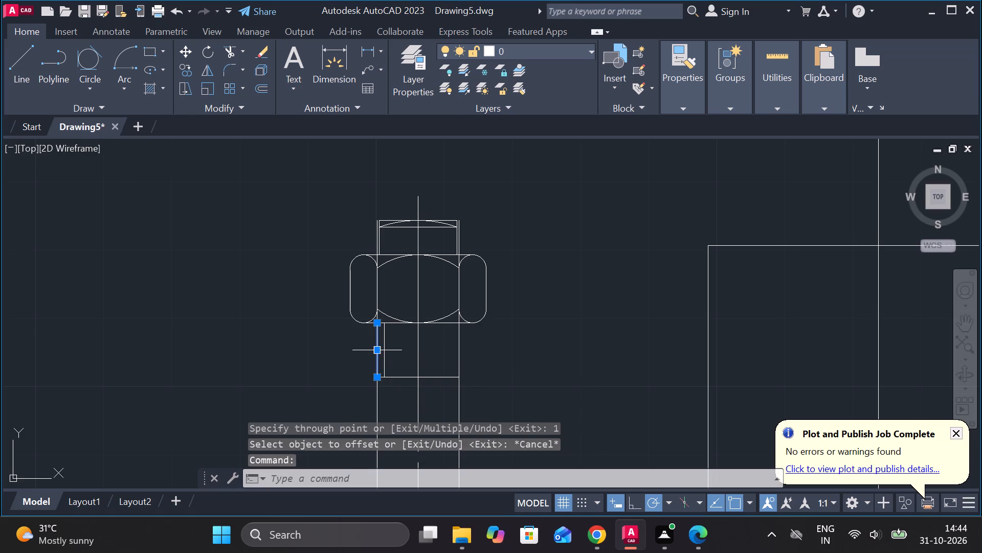
Draw a line on the right shank edge from the nut's underside to the horizontal line and offset it 1 unit inward.
{"action": "key", "text": "l"}
{"action": "key", "text": "Return"}
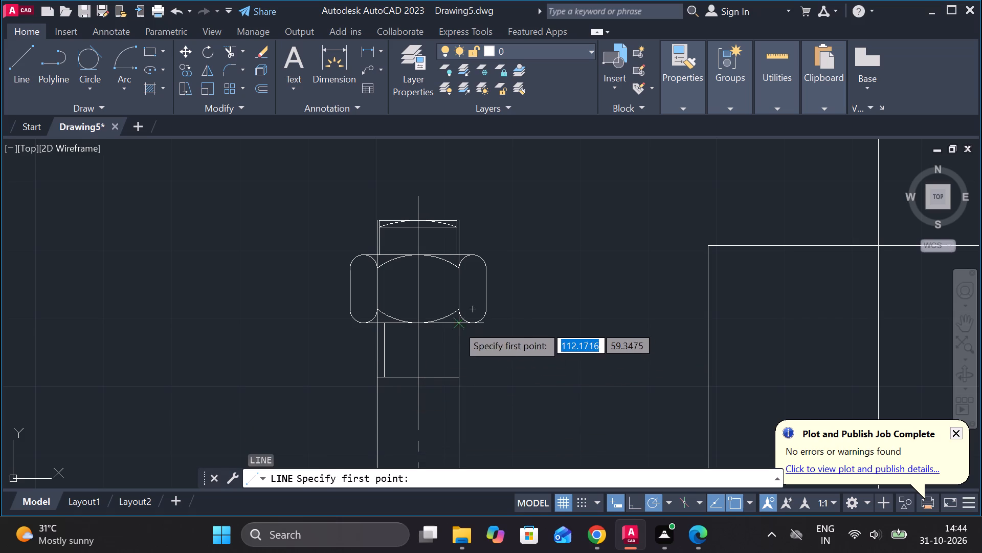
{"action": "left_click", "coordinate": [456, 325]}
{"action": "left_click", "coordinate": [459, 382]}
{"action": "key", "text": "Escape"}
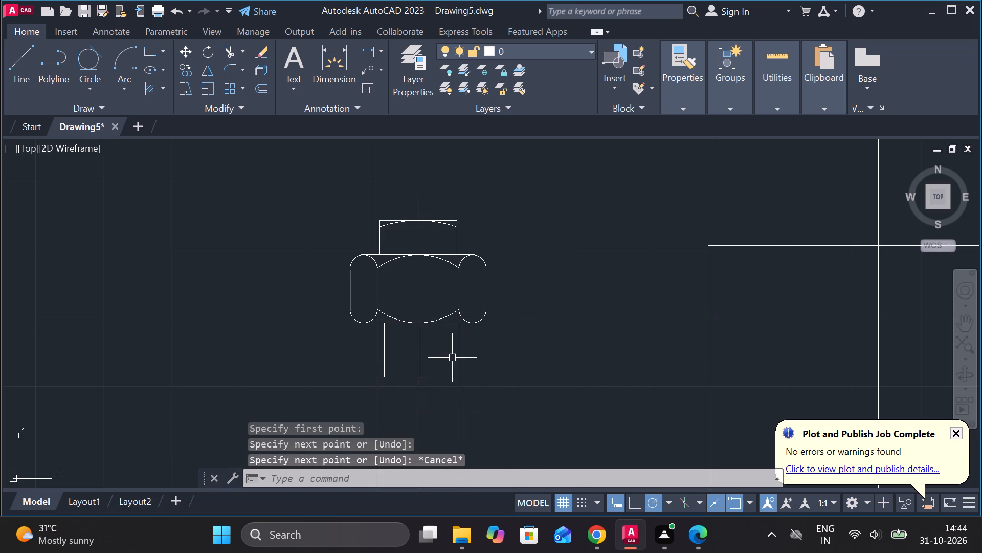
{"action": "left_click", "coordinate": [458, 354]}
{"action": "key", "text": "o"}
{"action": "key", "text": "Return"}
{"action": "key", "text": "Return"}
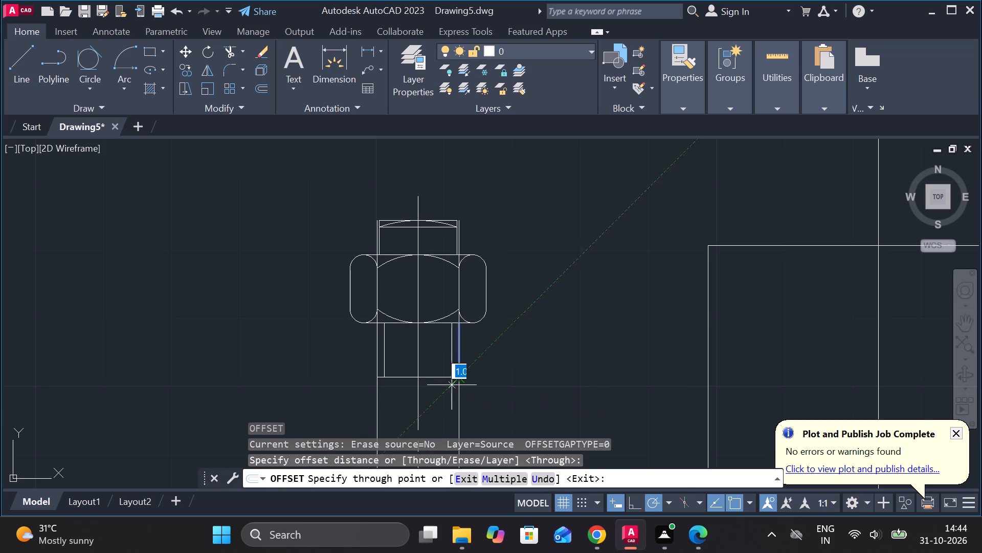
{"action": "type", "text": "1"}
{"action": "key", "text": "space"}
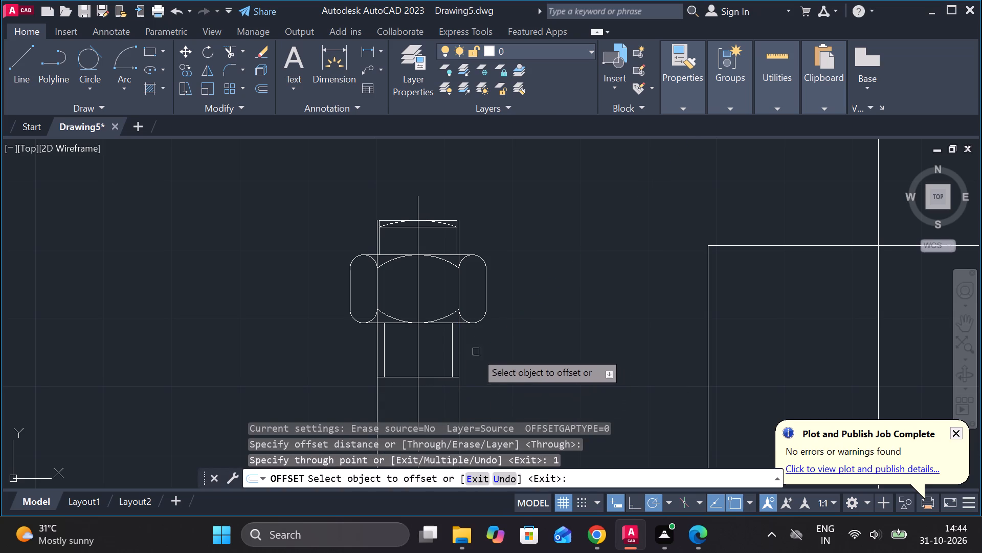
Erase the short source line lying on the right shank edge below the nut.
{"action": "key", "text": "Escape"}
{"action": "left_click", "coordinate": [462, 345]}
{"action": "type", "text": "E"}
{"action": "key", "text": "space"}
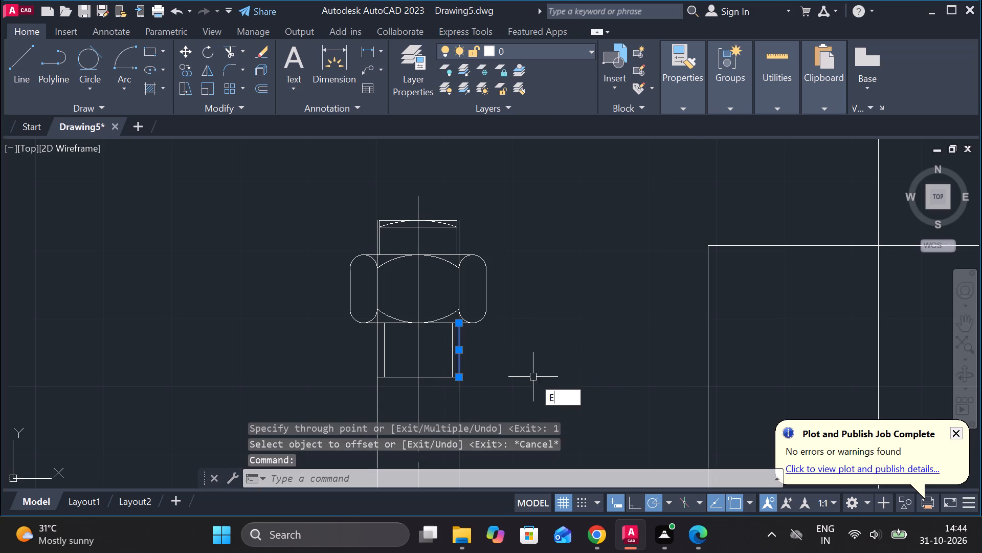
Erase the extra solid line overlapping the bolt's dash-dot centre line.
{"action": "left_click", "coordinate": [416, 284]}
{"action": "type", "text": "E"}
{"action": "key", "text": "space"}
Draw horizontal construction lines from the lower and upper left corners of the hole rectangle leftward past the profile's left edge.
{"action": "scroll", "coordinate": [534, 316], "scroll_direction": "down", "scroll_amount": 2}
{"action": "middle_click_drag", "start_coordinate": [563, 337], "coordinate": [543, 325]}
{"action": "scroll", "coordinate": [546, 356], "scroll_direction": "down", "scroll_amount": 1}
{"action": "middle_click_drag", "start_coordinate": [546, 356], "coordinate": [501, 278]}
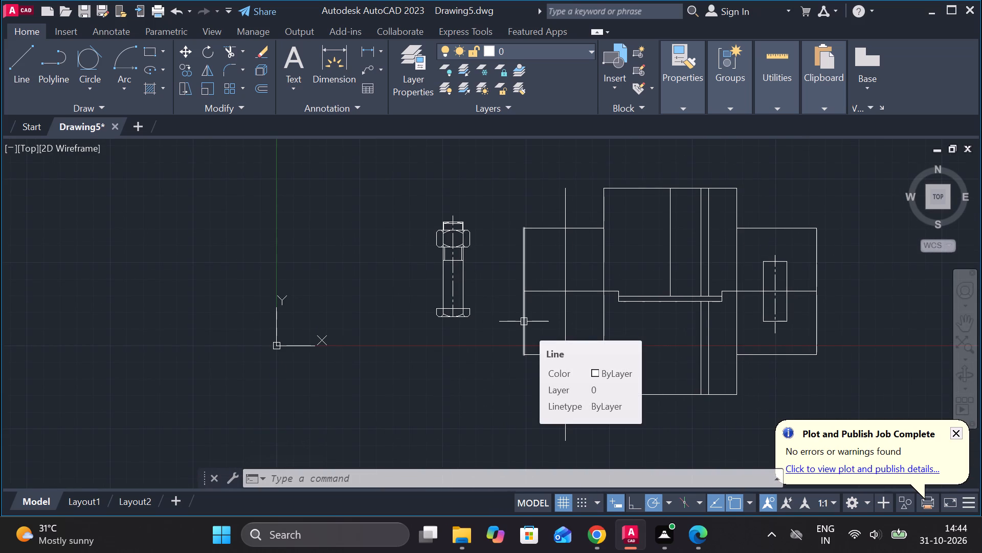
{"action": "scroll", "coordinate": [548, 325], "scroll_direction": "up", "scroll_amount": 1}
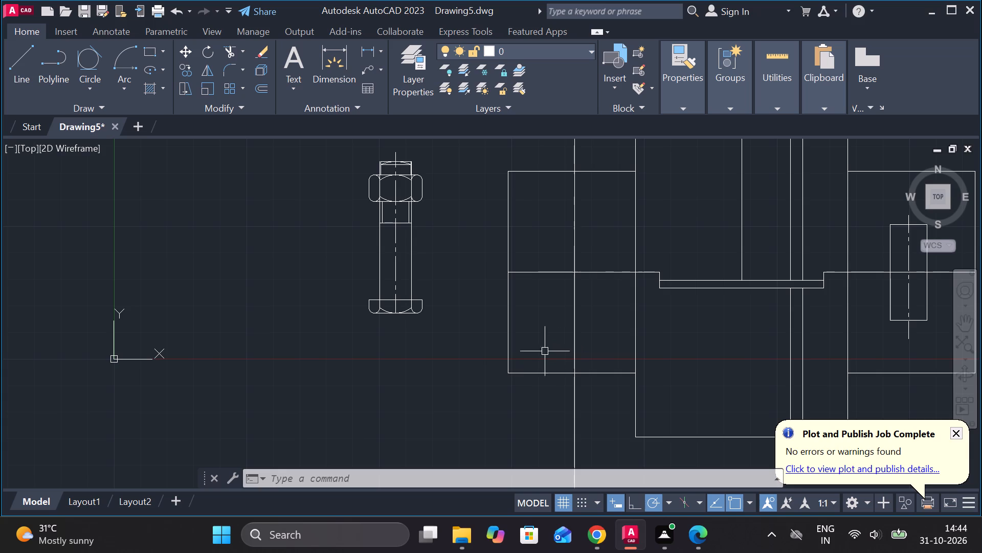
{"action": "middle_click_drag", "start_coordinate": [555, 343], "coordinate": [496, 340]}
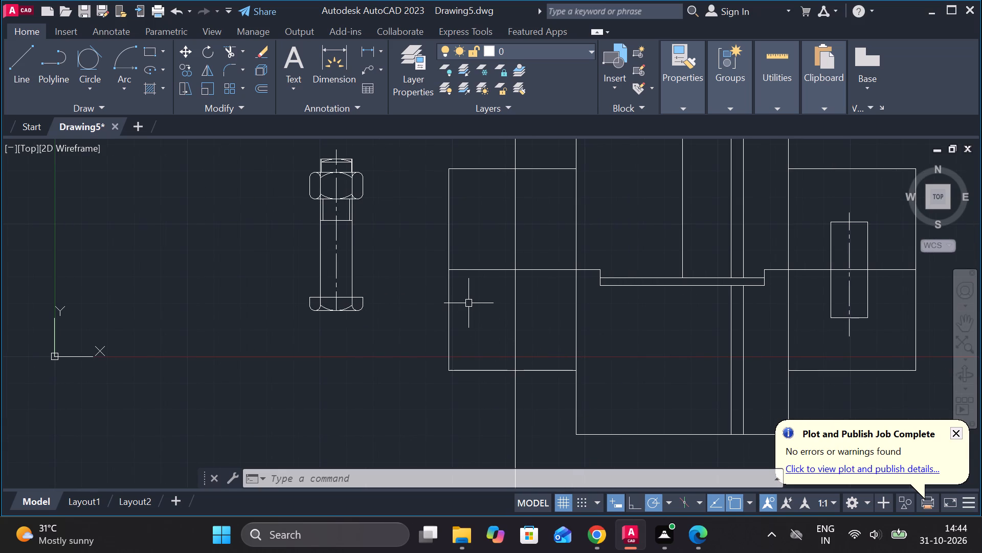
{"action": "key", "text": "l"}
{"action": "key", "text": "Return"}
{"action": "left_click", "coordinate": [832, 320]}
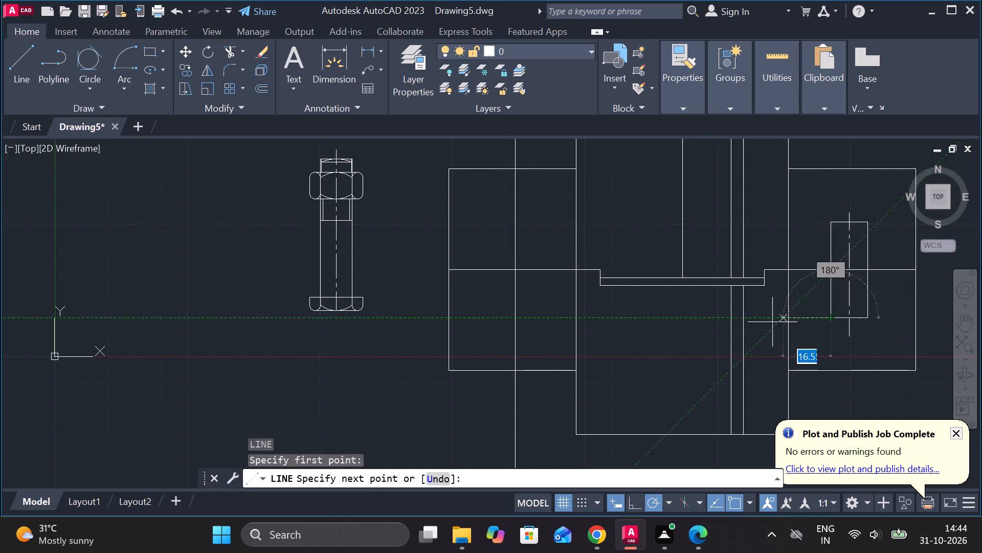
{"action": "left_click", "coordinate": [394, 325]}
{"action": "key", "text": "Escape"}
{"action": "key", "text": "space"}
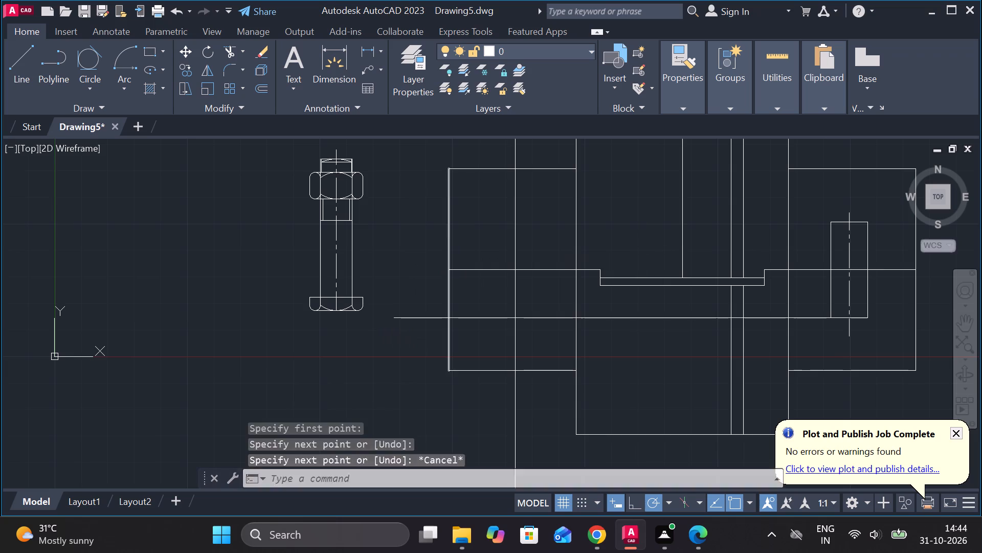
{"action": "left_click", "coordinate": [837, 223]}
{"action": "left_click", "coordinate": [377, 228]}
{"action": "key", "text": "Escape"}
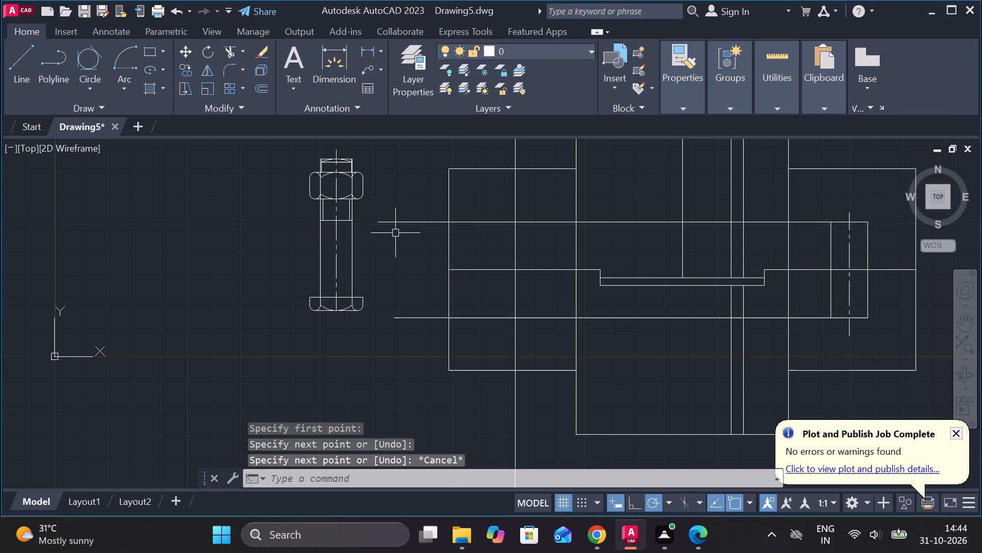
Move the bolt-and-nut assembly from its head's top-face midpoint to the intersection of the lower construction line and the left flange's vertical line.
{"action": "left_click", "coordinate": [288, 143]}
{"action": "left_click", "coordinate": [378, 339]}
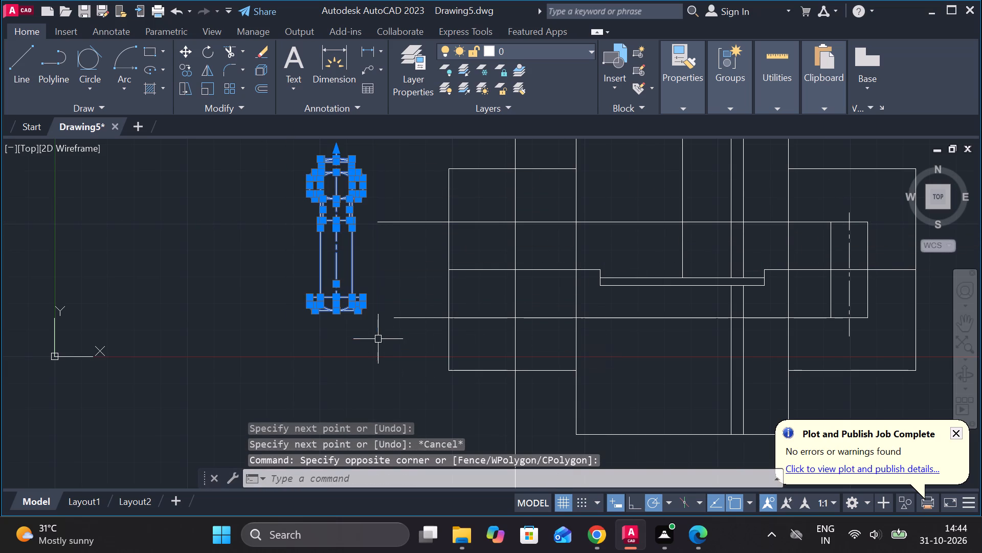
{"action": "key", "text": "m"}
{"action": "key", "text": "Return"}
{"action": "scroll", "coordinate": [330, 289], "scroll_direction": "up", "scroll_amount": 2}
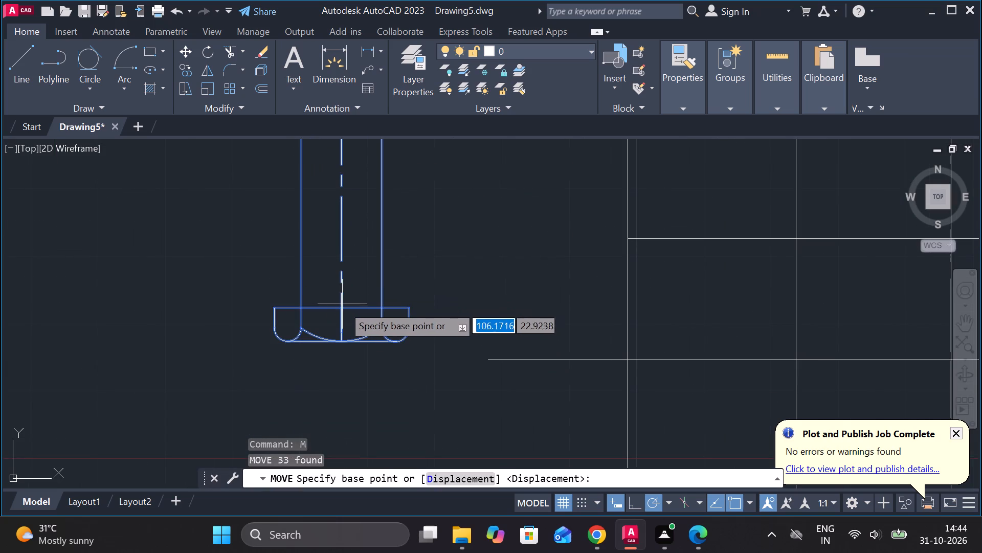
{"action": "left_click", "coordinate": [345, 305]}
{"action": "scroll", "coordinate": [695, 370], "scroll_direction": "down", "scroll_amount": 1}
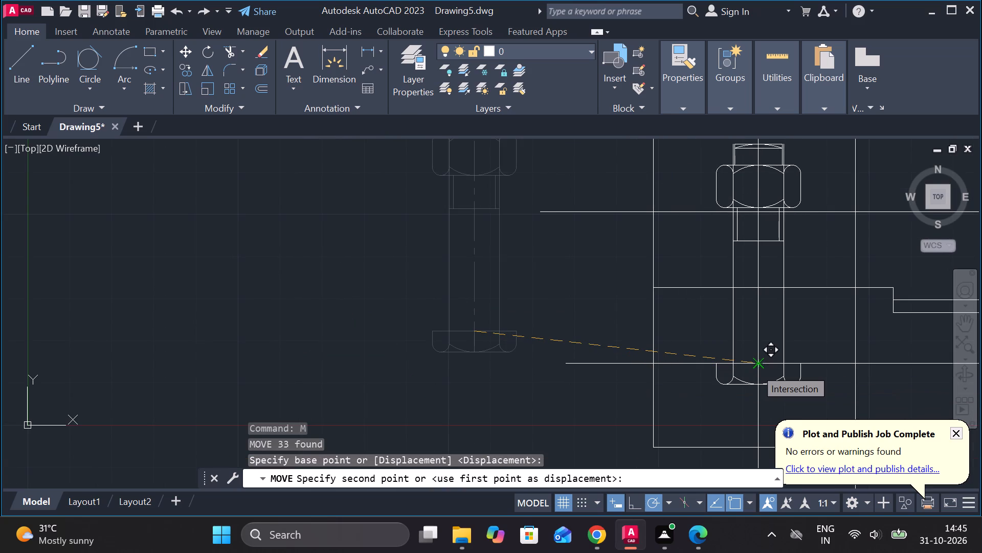
{"action": "scroll", "coordinate": [677, 390], "scroll_direction": "down", "scroll_amount": 1}
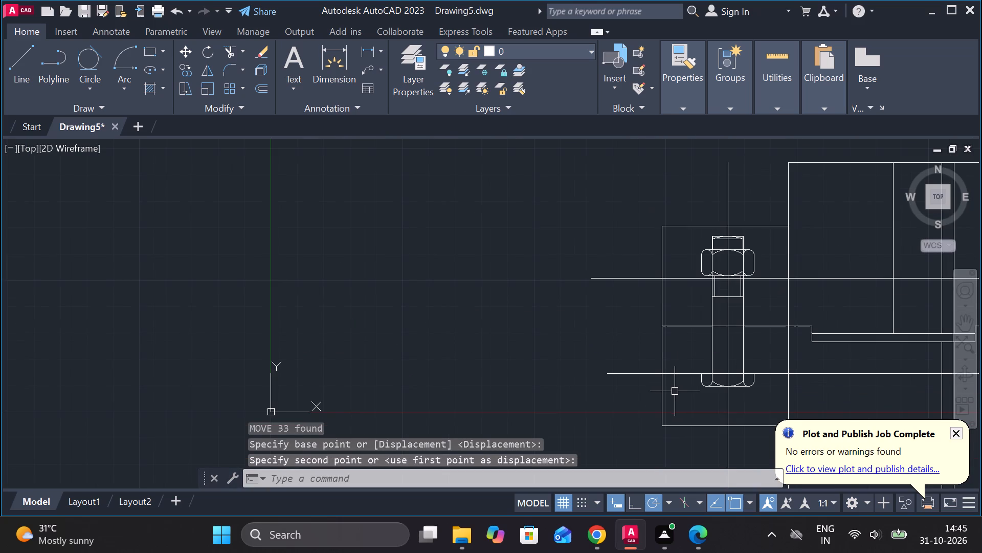
Erase the two horizontal construction lines crossing the profile.
{"action": "middle_click_drag", "start_coordinate": [658, 391], "coordinate": [296, 331]}
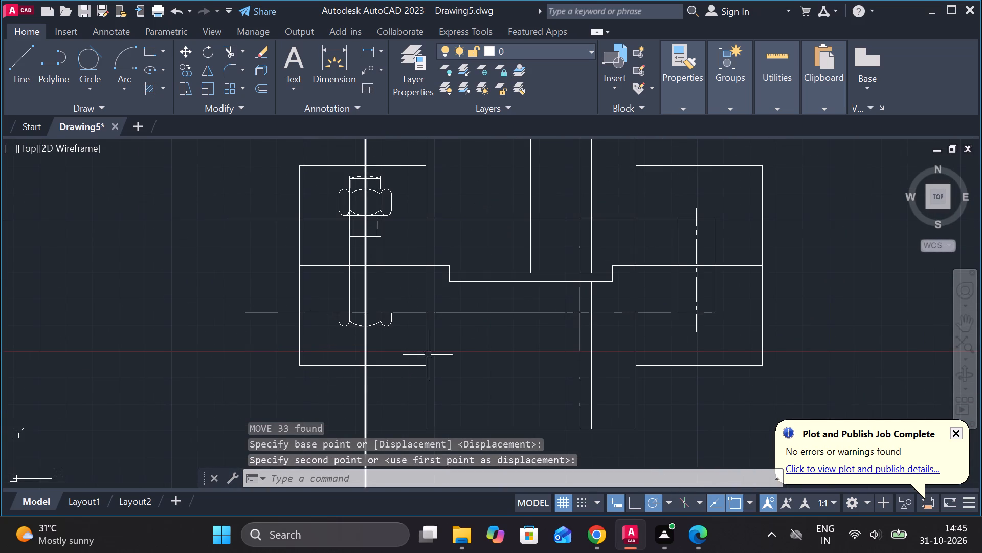
{"action": "left_click", "coordinate": [501, 313]}
{"action": "left_click", "coordinate": [482, 218]}
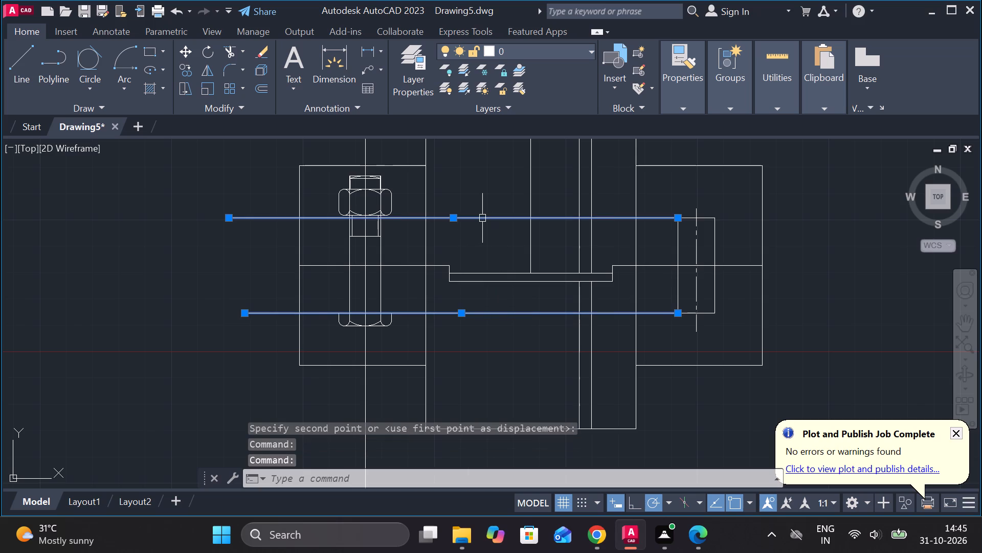
{"action": "key", "text": "r"}
{"action": "key", "text": "BackSpace"}
{"action": "type", "text": "E"}
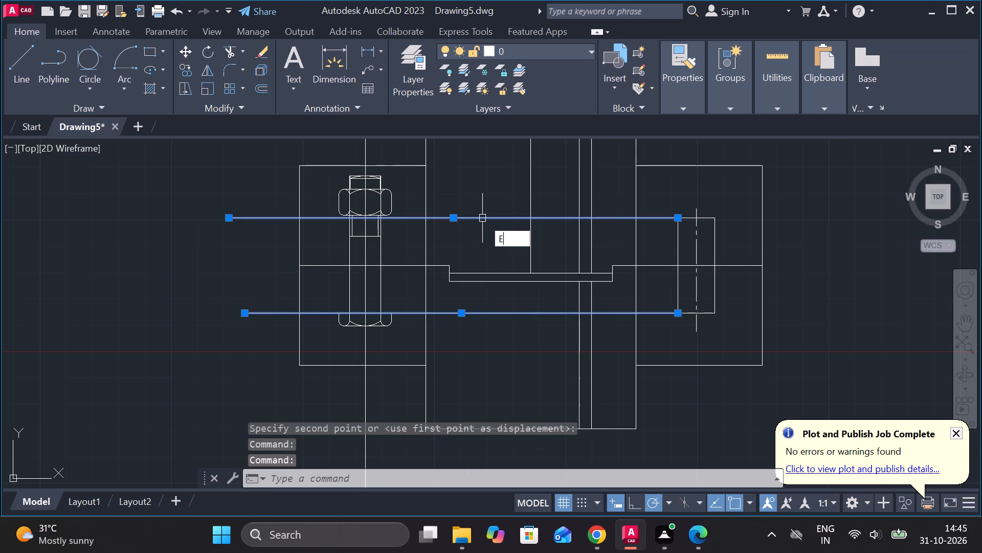
{"action": "key", "text": "space"}
Trim the vertical line through the bolt where it extends below and above the left flange.
{"action": "scroll", "coordinate": [591, 269], "scroll_direction": "down", "scroll_amount": 1}
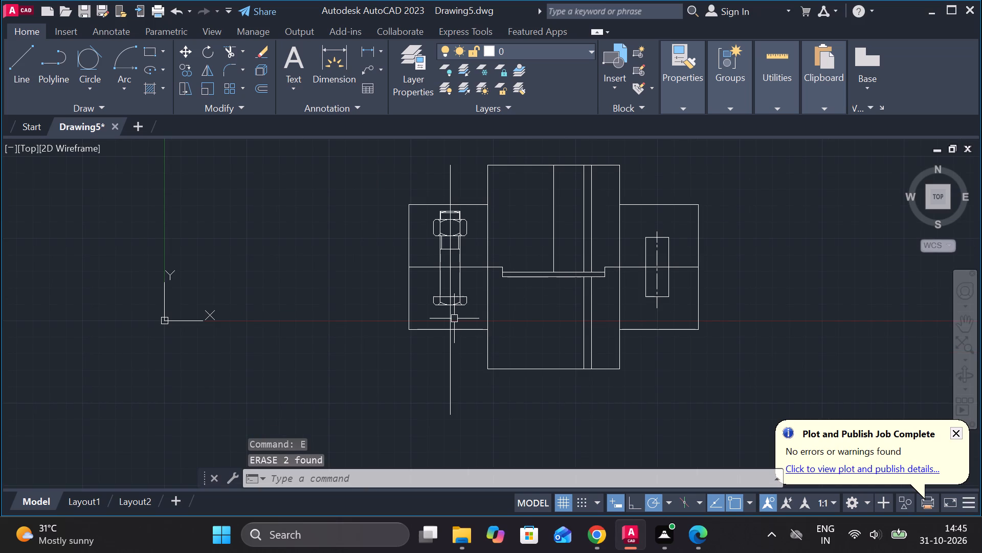
{"action": "left_click", "coordinate": [447, 353]}
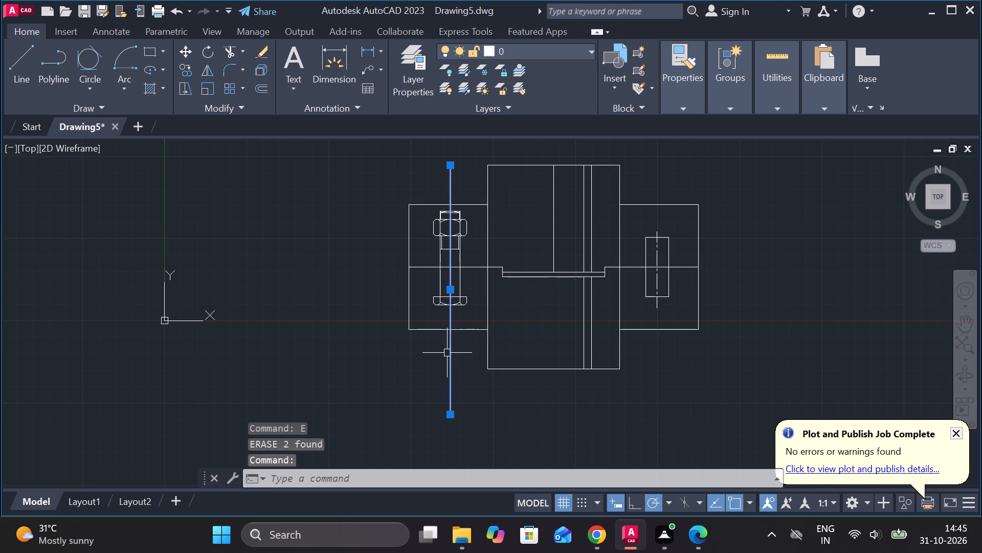
{"action": "key", "text": "Escape"}
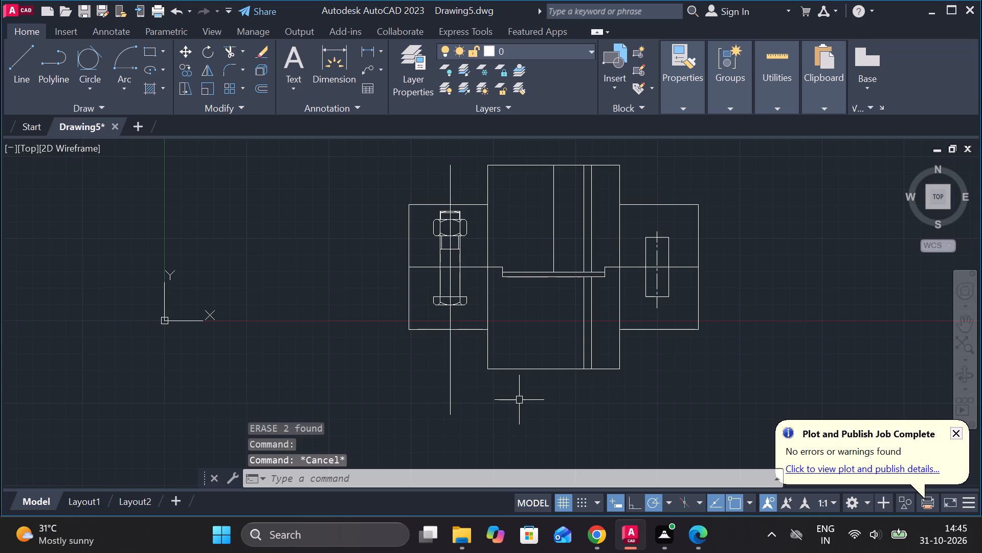
{"action": "type", "text": "TR"}
{"action": "key", "text": "space"}
{"action": "left_click_drag", "start_coordinate": [507, 397], "coordinate": [501, 396]}
{"action": "left_click", "coordinate": [403, 363]}
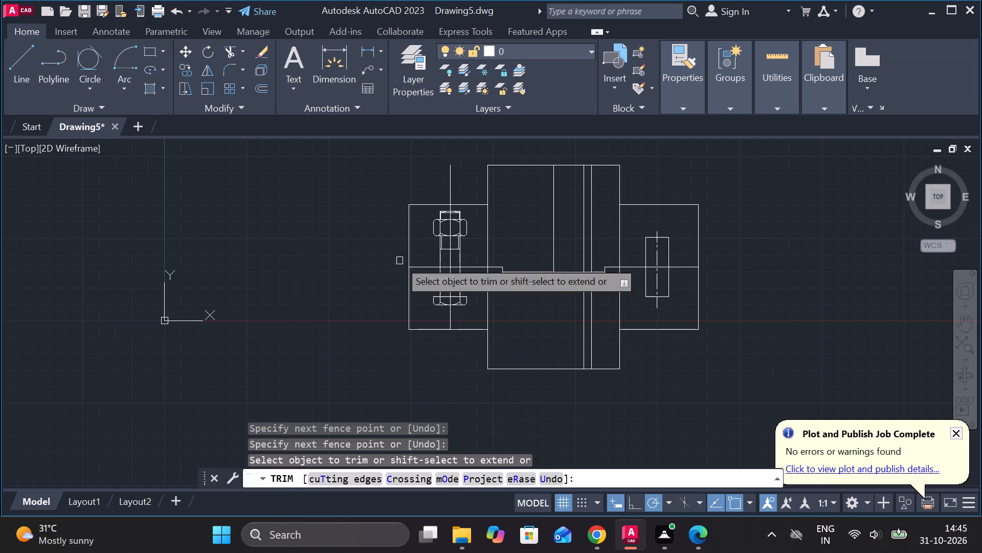
{"action": "left_click_drag", "start_coordinate": [413, 165], "coordinate": [423, 170]}
{"action": "left_click", "coordinate": [456, 180]}
{"action": "left_click", "coordinate": [433, 177]}
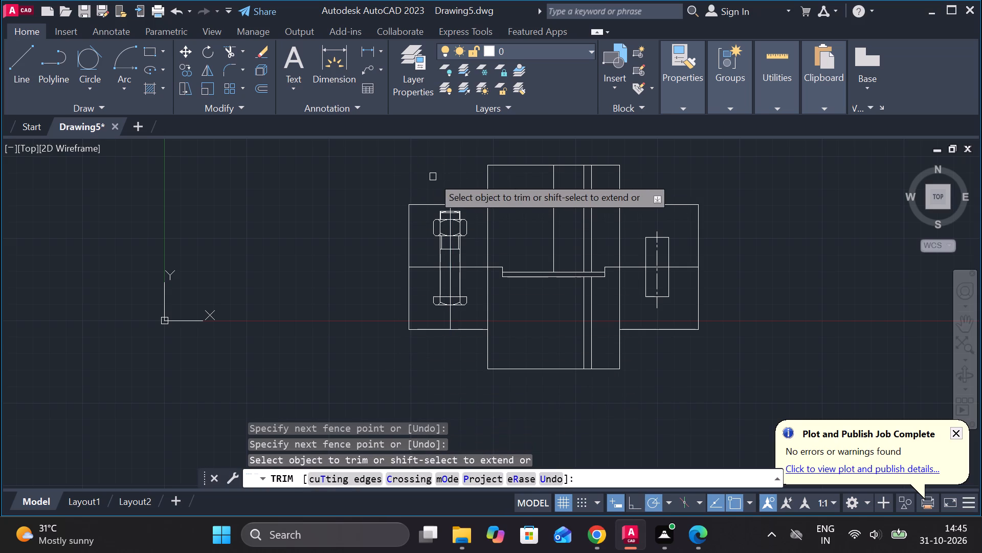
{"action": "key", "text": "Escape"}
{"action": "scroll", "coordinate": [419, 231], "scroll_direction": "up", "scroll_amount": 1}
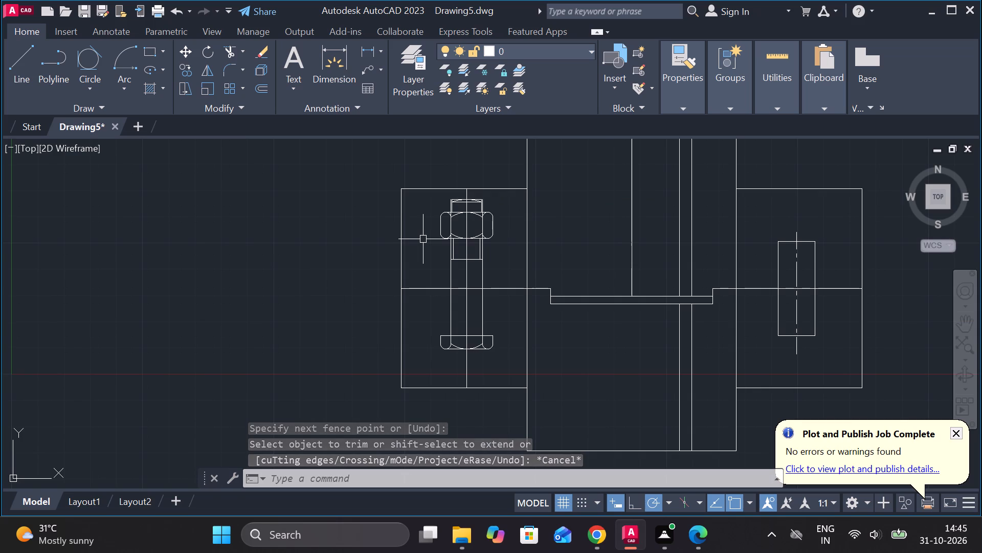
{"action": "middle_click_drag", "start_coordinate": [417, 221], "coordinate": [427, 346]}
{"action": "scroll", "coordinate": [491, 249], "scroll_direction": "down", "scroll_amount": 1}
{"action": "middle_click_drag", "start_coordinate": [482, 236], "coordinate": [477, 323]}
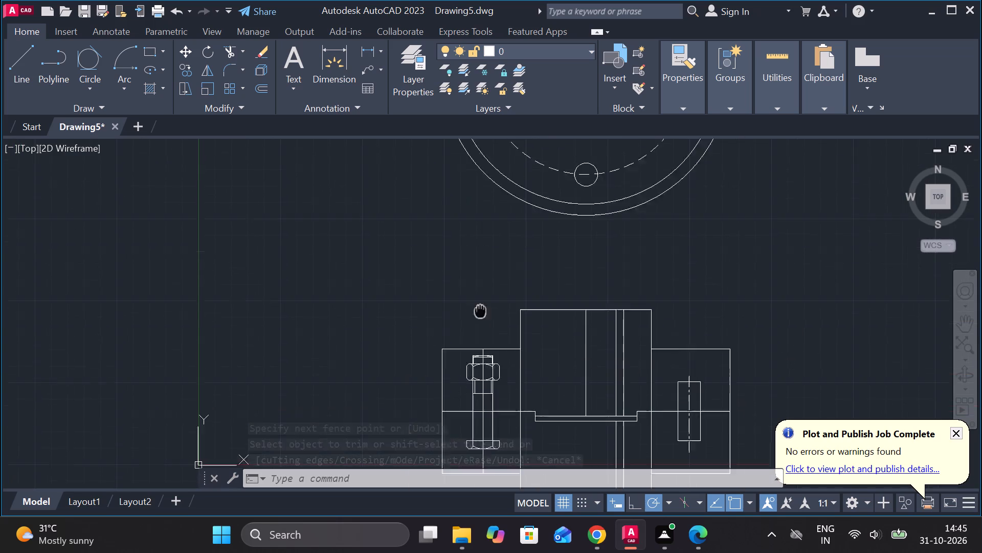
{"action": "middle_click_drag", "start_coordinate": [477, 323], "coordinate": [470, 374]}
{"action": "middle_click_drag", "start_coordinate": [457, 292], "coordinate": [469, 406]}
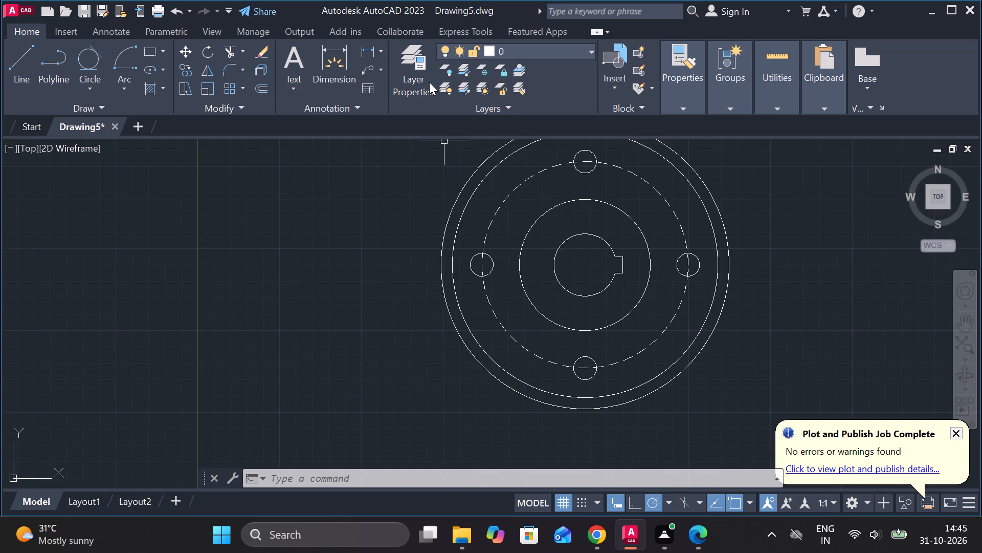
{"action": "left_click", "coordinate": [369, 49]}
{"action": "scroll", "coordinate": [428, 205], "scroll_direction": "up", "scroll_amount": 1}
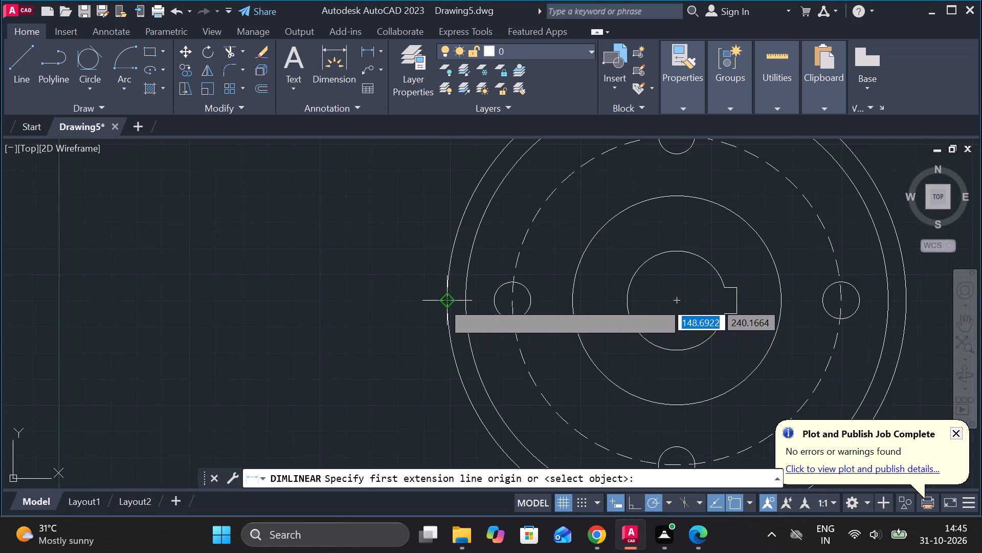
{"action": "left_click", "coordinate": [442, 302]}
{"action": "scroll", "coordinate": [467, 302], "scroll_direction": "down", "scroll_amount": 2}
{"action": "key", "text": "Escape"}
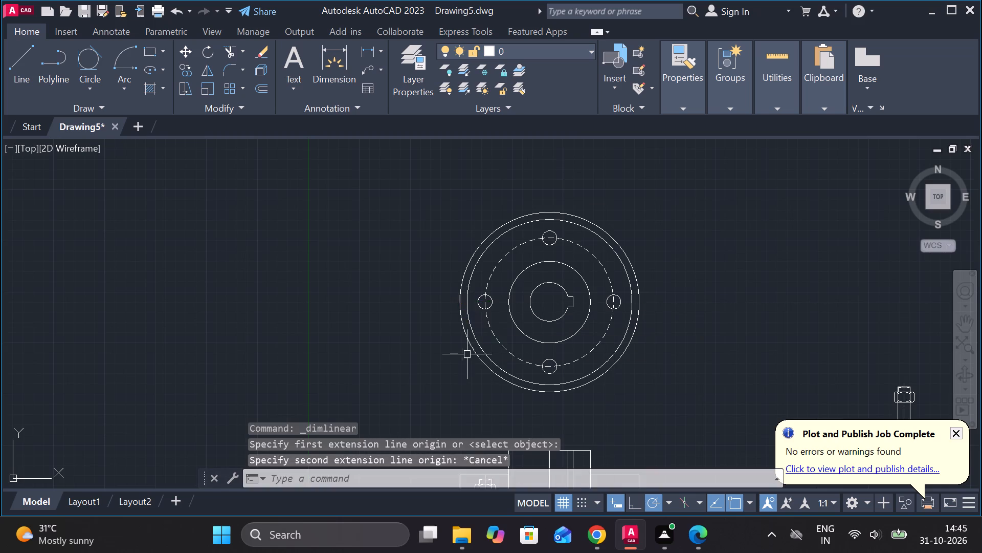
Offset the outer left and outer right flange edges 7 units inward.
{"action": "scroll", "coordinate": [463, 356], "scroll_direction": "down", "scroll_amount": 2}
{"action": "middle_click_drag", "start_coordinate": [467, 359], "coordinate": [465, 254]}
{"action": "scroll", "coordinate": [472, 304], "scroll_direction": "up", "scroll_amount": 3}
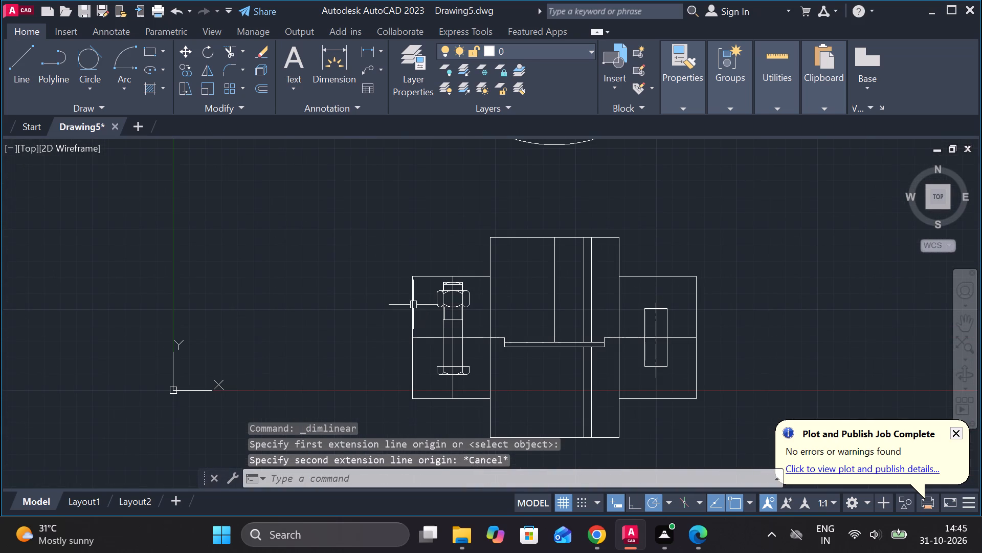
{"action": "left_click", "coordinate": [410, 303]}
{"action": "key", "text": "o"}
{"action": "key", "text": "Return"}
{"action": "key", "text": "Return"}
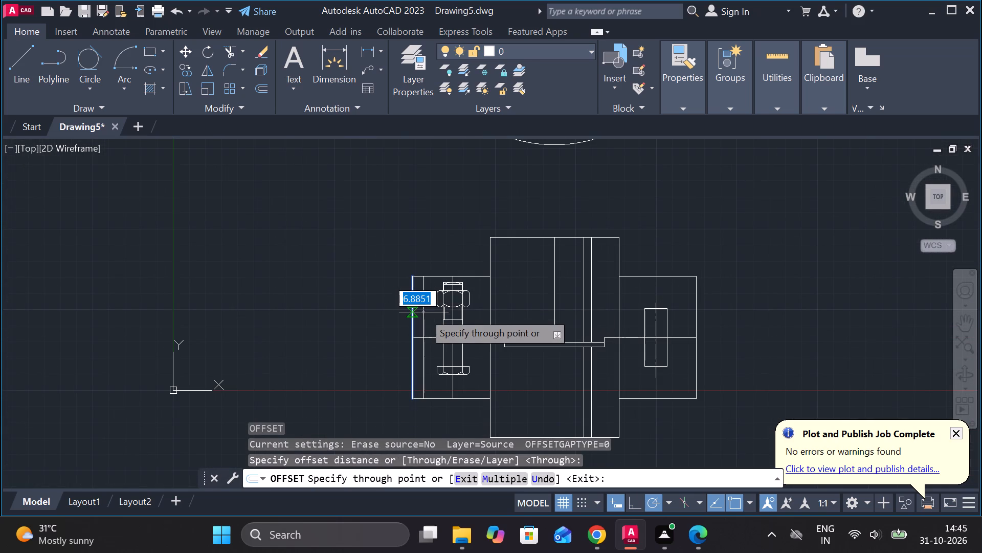
{"action": "type", "text": "7"}
{"action": "key", "text": "space"}
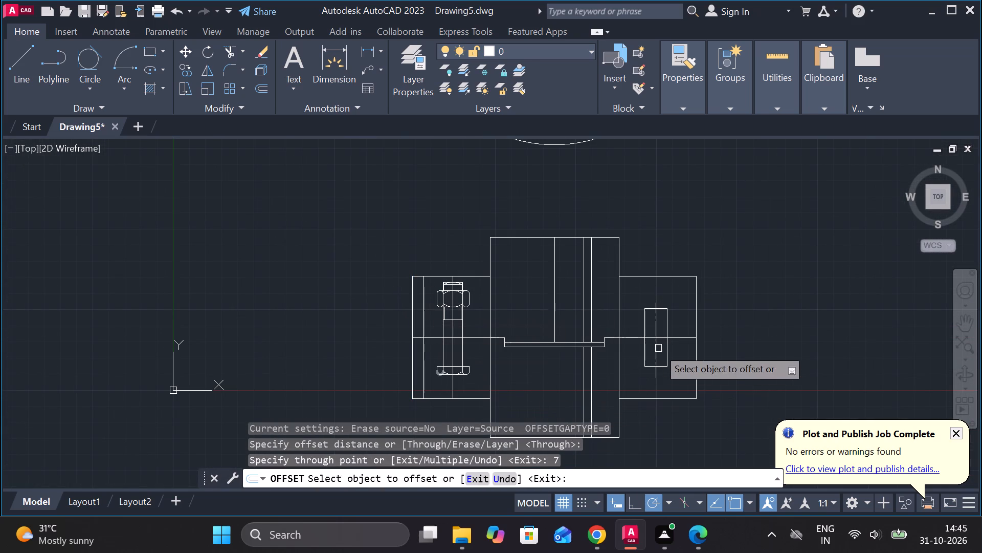
{"action": "left_click", "coordinate": [698, 299]}
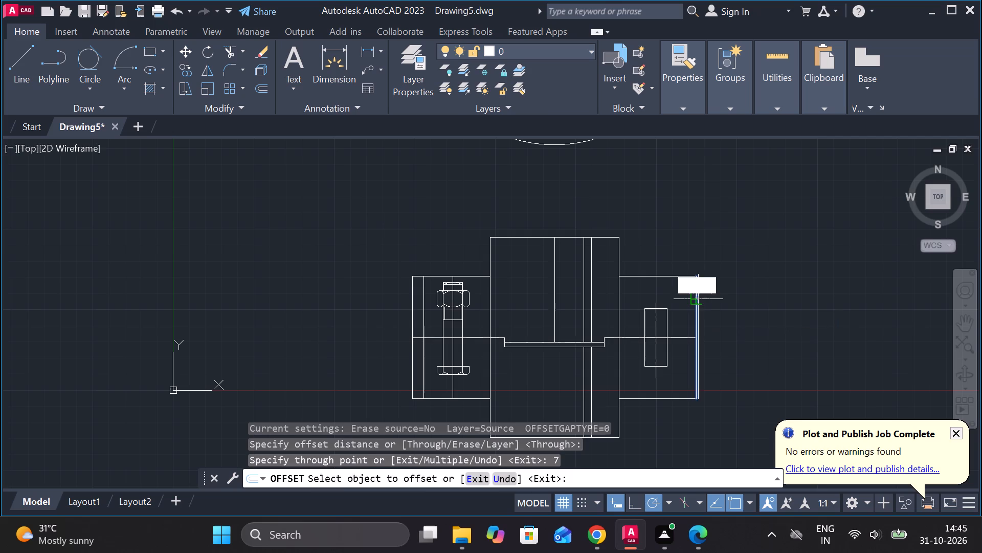
{"action": "key", "text": "7"}
{"action": "key", "text": "Return"}
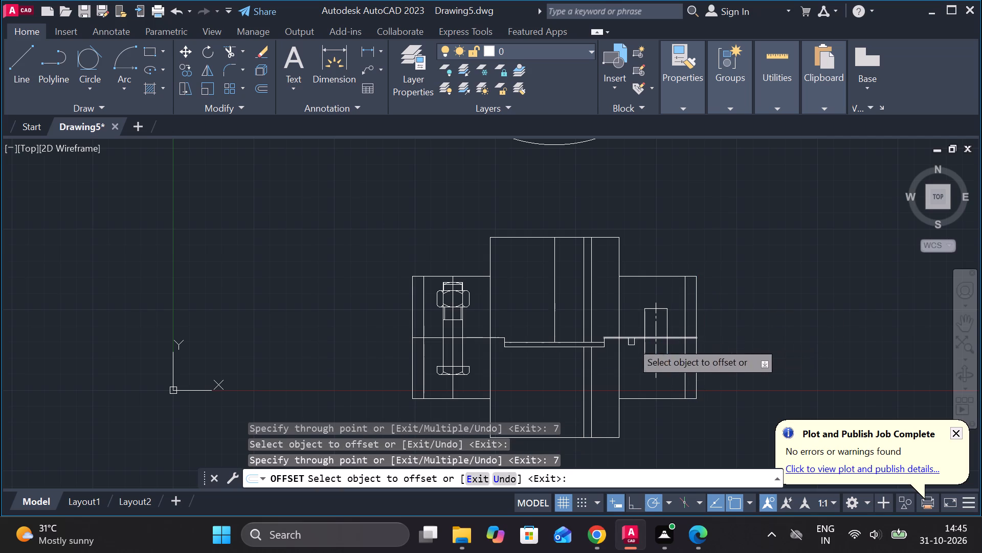
{"action": "scroll", "coordinate": [420, 344], "scroll_direction": "up", "scroll_amount": 2}
{"action": "middle_click_drag", "start_coordinate": [418, 349], "coordinate": [443, 322]}
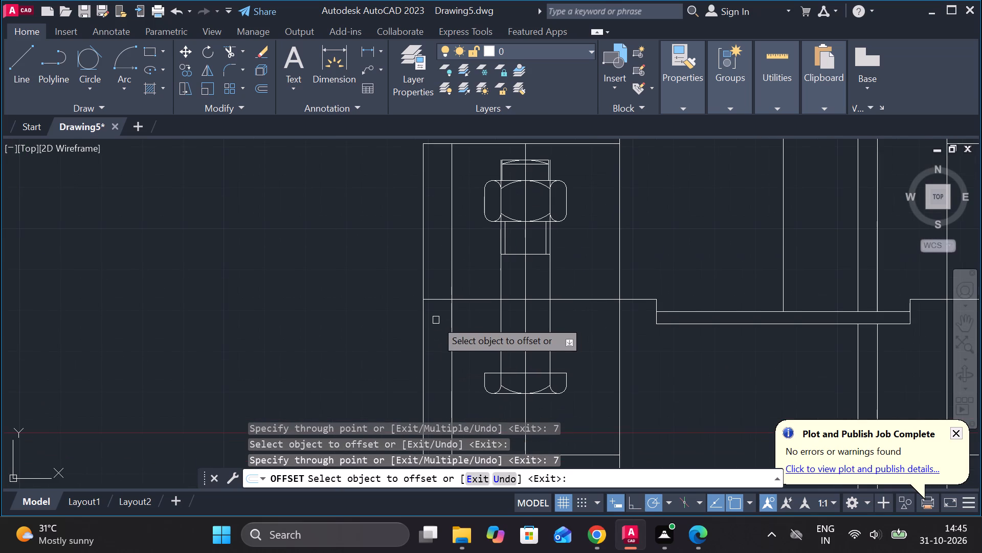
{"action": "scroll", "coordinate": [472, 204], "scroll_direction": "up", "scroll_amount": 1}
{"action": "key", "text": "Escape"}
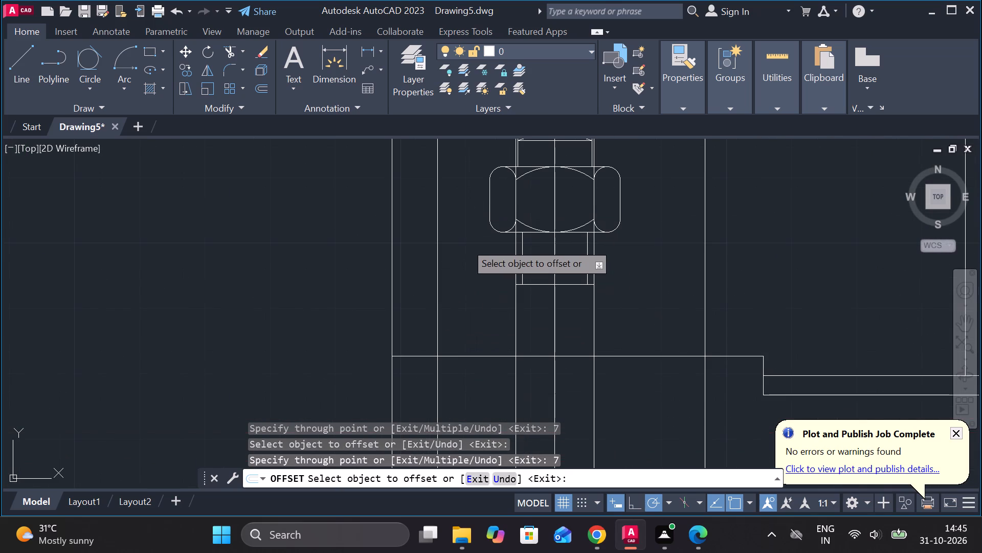
Lengthen the line under the nut outward past the offset line in the left flange.
{"action": "left_click", "coordinate": [525, 232]}
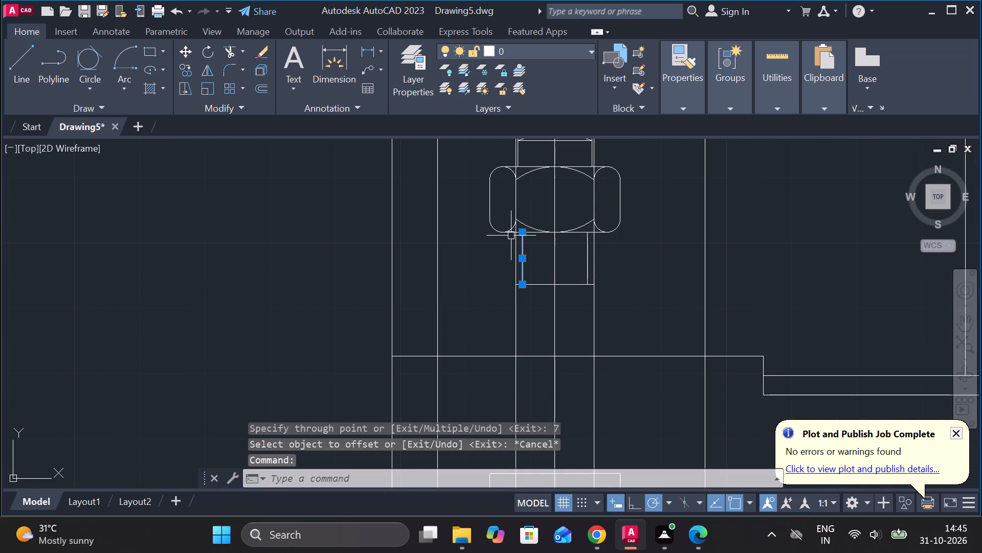
{"action": "key", "text": "Escape"}
{"action": "scroll", "coordinate": [534, 232], "scroll_direction": "up", "scroll_amount": 2}
{"action": "left_click", "coordinate": [514, 231]}
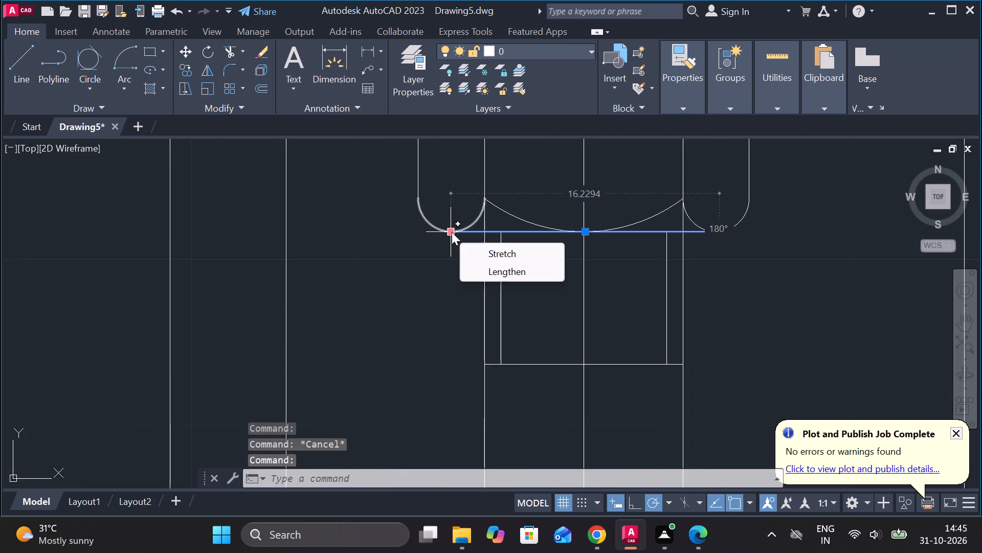
{"action": "left_click", "coordinate": [504, 274]}
{"action": "left_click", "coordinate": [271, 239]}
{"action": "key", "text": "Escape"}
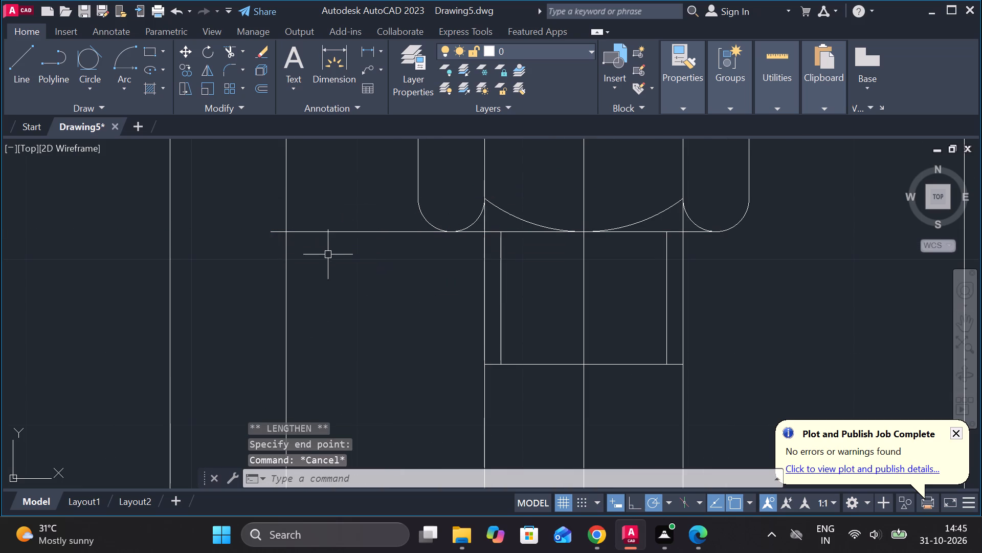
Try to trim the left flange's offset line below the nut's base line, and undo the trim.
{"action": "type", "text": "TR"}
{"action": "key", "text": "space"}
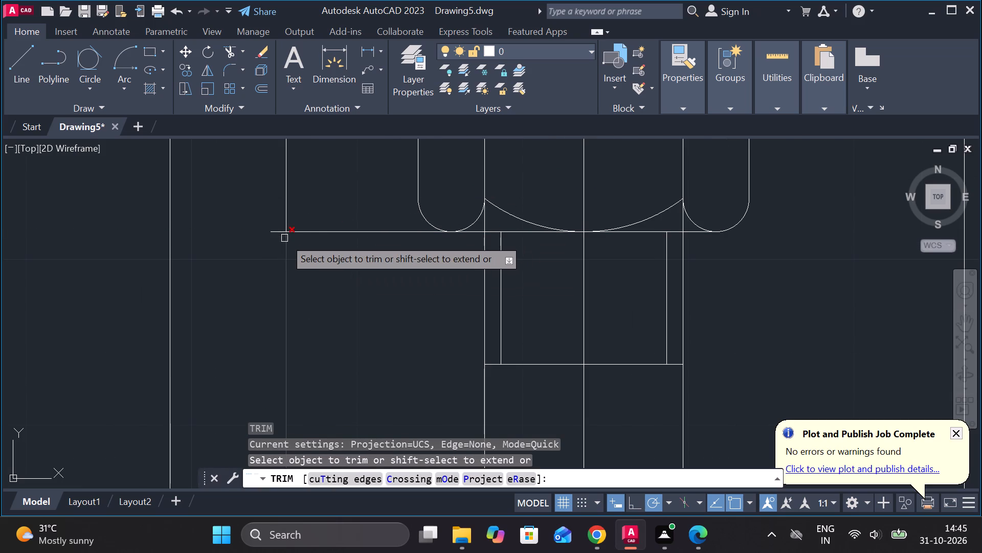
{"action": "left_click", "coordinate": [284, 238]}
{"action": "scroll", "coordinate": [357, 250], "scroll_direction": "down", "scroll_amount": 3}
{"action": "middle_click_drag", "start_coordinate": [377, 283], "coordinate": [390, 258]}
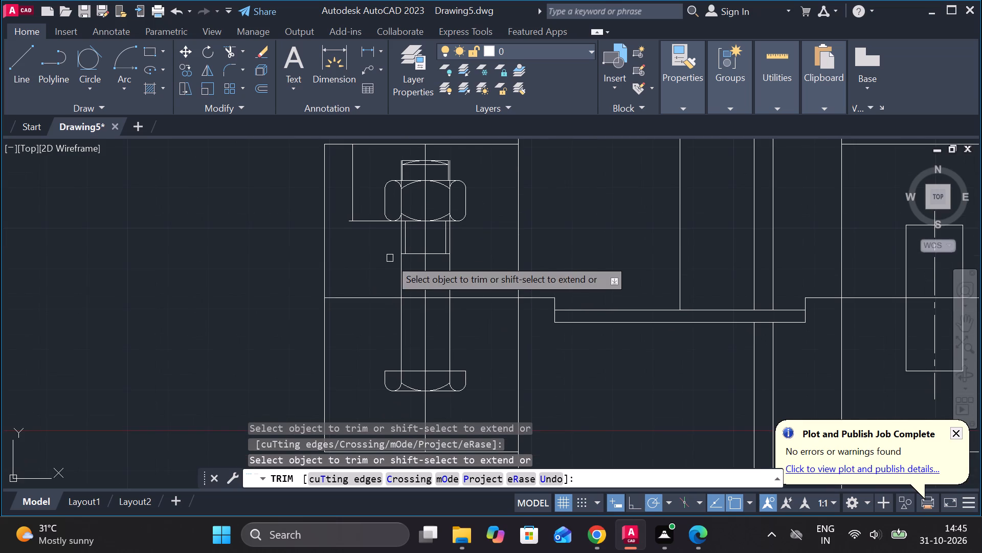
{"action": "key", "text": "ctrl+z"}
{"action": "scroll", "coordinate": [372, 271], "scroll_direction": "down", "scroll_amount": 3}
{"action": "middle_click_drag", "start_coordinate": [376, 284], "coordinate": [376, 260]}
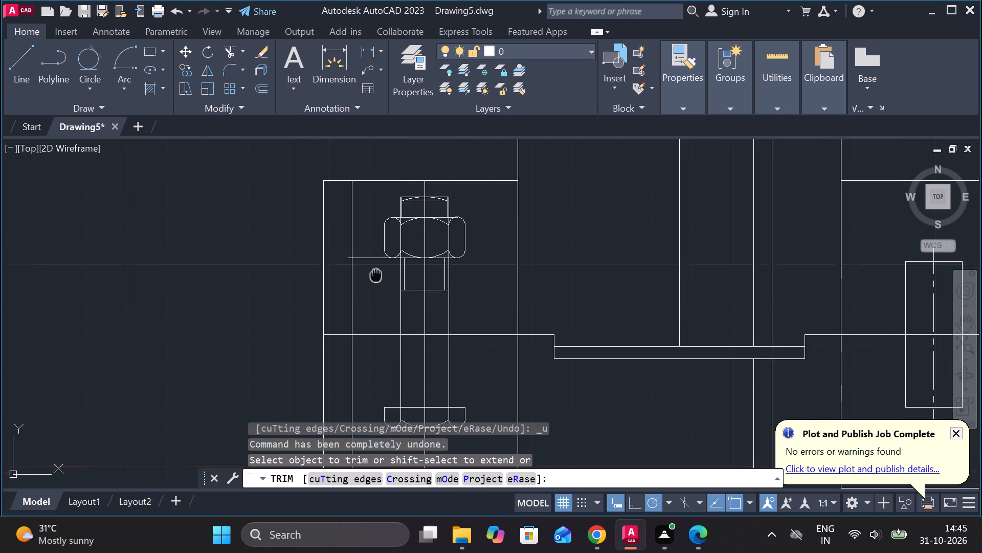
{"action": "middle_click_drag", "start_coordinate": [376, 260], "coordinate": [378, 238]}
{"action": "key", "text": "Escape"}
Lengthen the line along the bolt head's top face outward past the left flange's offset line.
{"action": "middle_click_drag", "start_coordinate": [384, 353], "coordinate": [380, 314]}
{"action": "scroll", "coordinate": [391, 323], "scroll_direction": "up", "scroll_amount": 2}
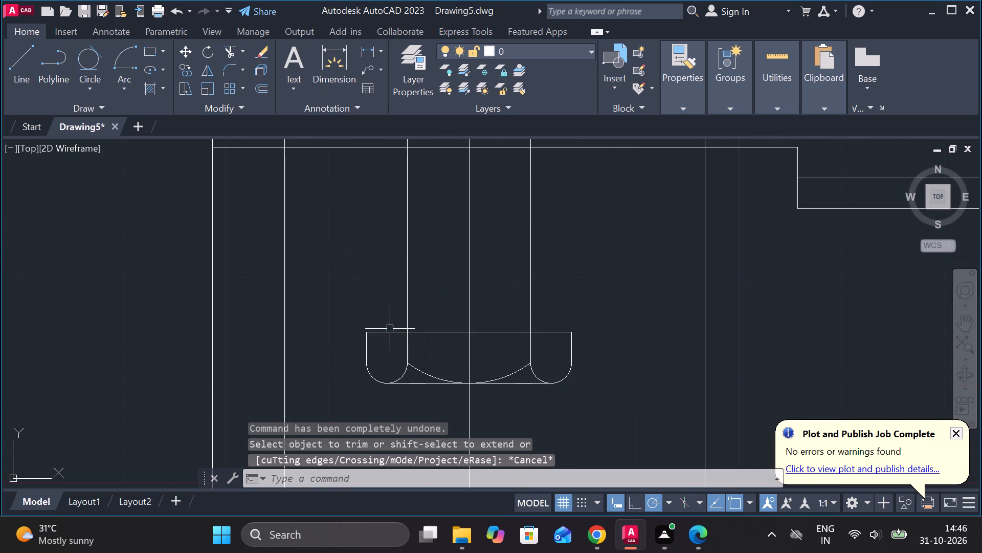
{"action": "left_click", "coordinate": [390, 330]}
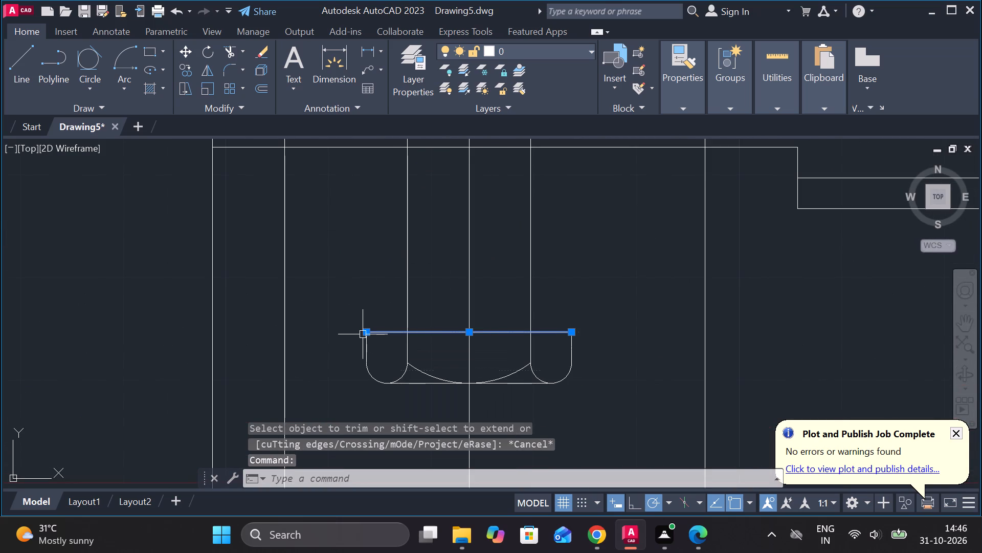
{"action": "left_click", "coordinate": [402, 374]}
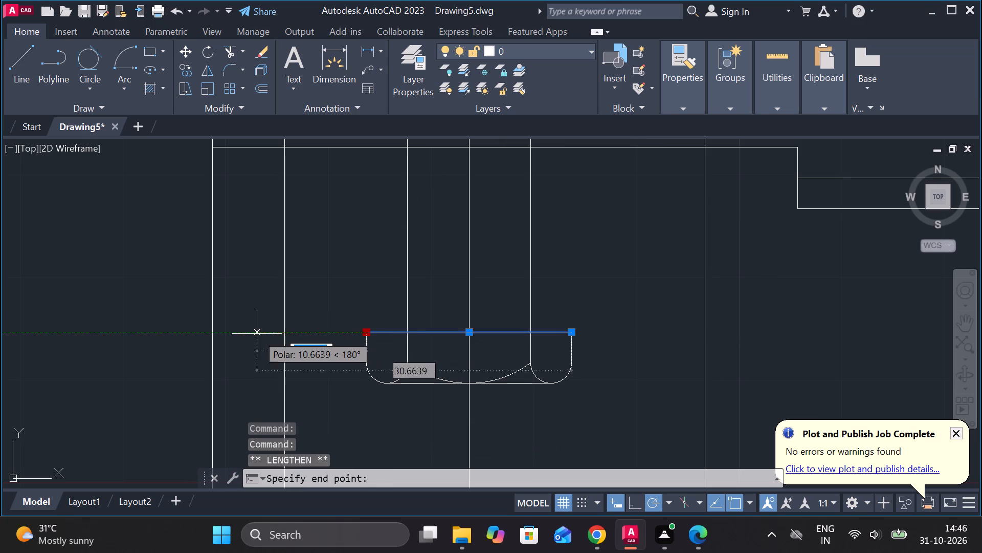
{"action": "left_click", "coordinate": [257, 334]}
{"action": "middle_click_drag", "start_coordinate": [291, 331], "coordinate": [319, 312]}
{"action": "scroll", "coordinate": [302, 331], "scroll_direction": "down", "scroll_amount": 1}
{"action": "scroll", "coordinate": [367, 347], "scroll_direction": "down", "scroll_amount": 2}
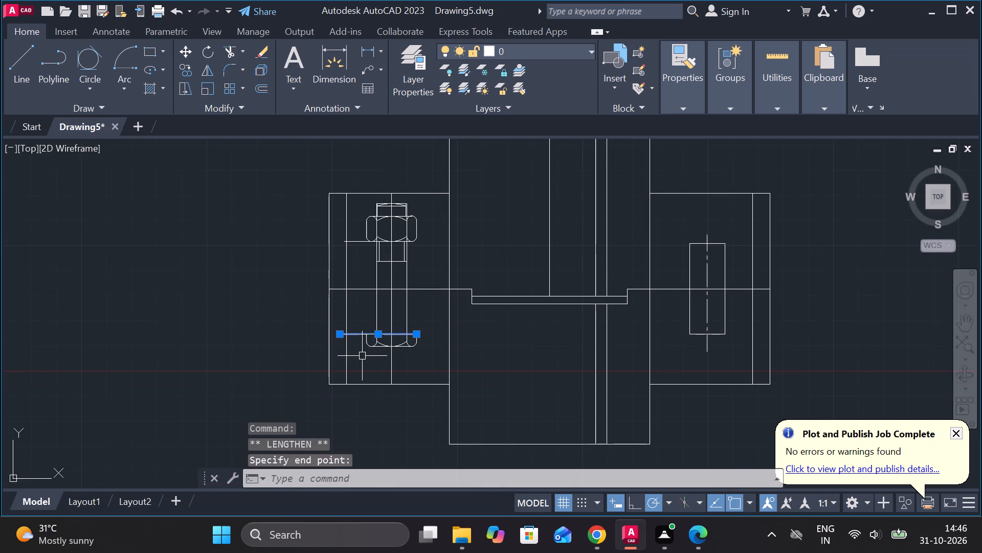
{"action": "key", "text": "Escape"}
Trim the left flange's offset line between the nut and bolt-head lines, and trim both lines' ends overhanging it.
{"action": "type", "text": "TR"}
{"action": "key", "text": "space"}
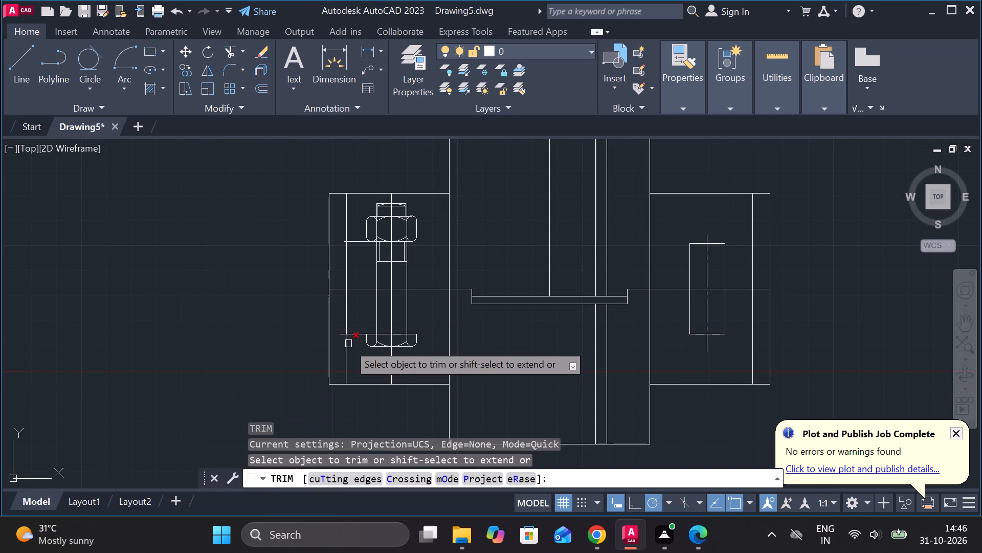
{"action": "left_click", "coordinate": [344, 321]}
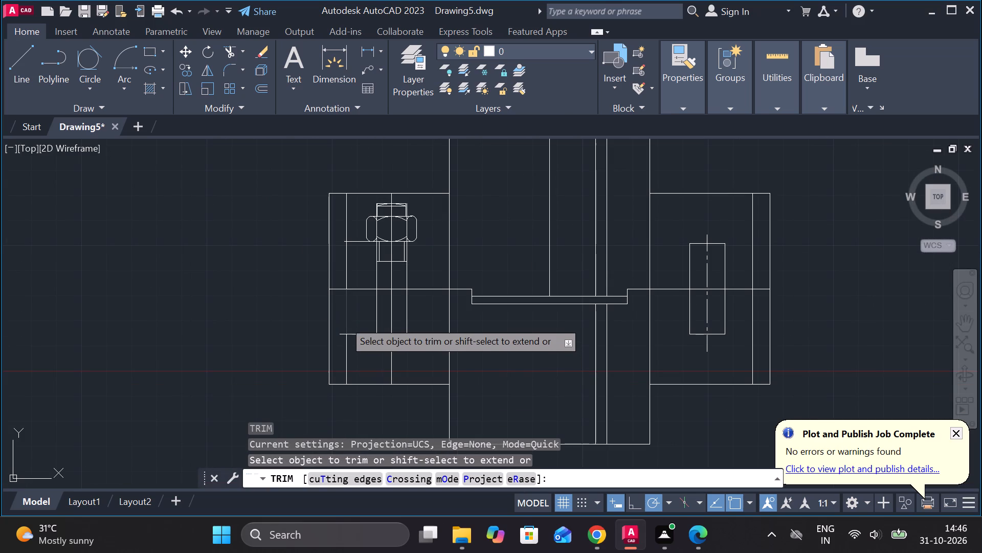
{"action": "left_click", "coordinate": [342, 336]}
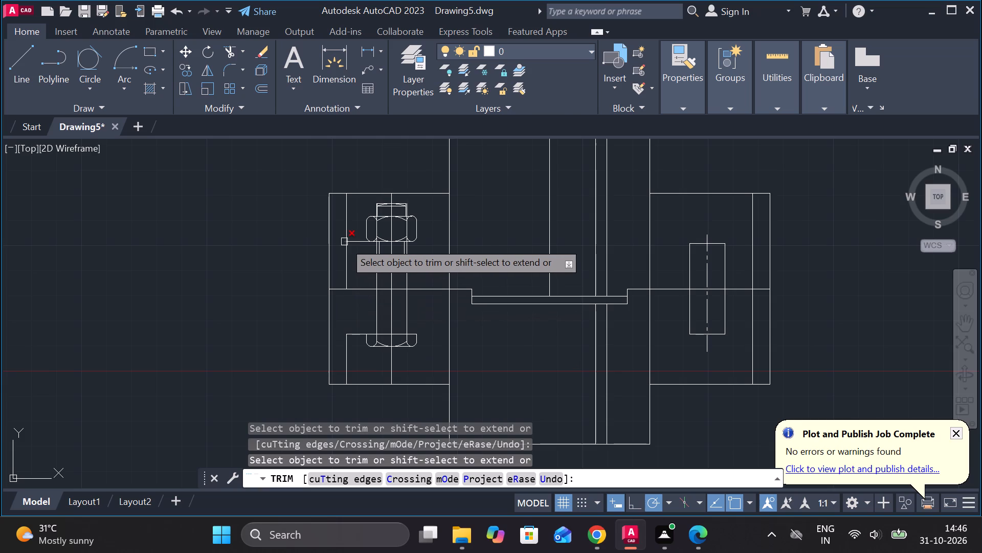
{"action": "left_click", "coordinate": [342, 241]}
{"action": "left_click", "coordinate": [344, 263]}
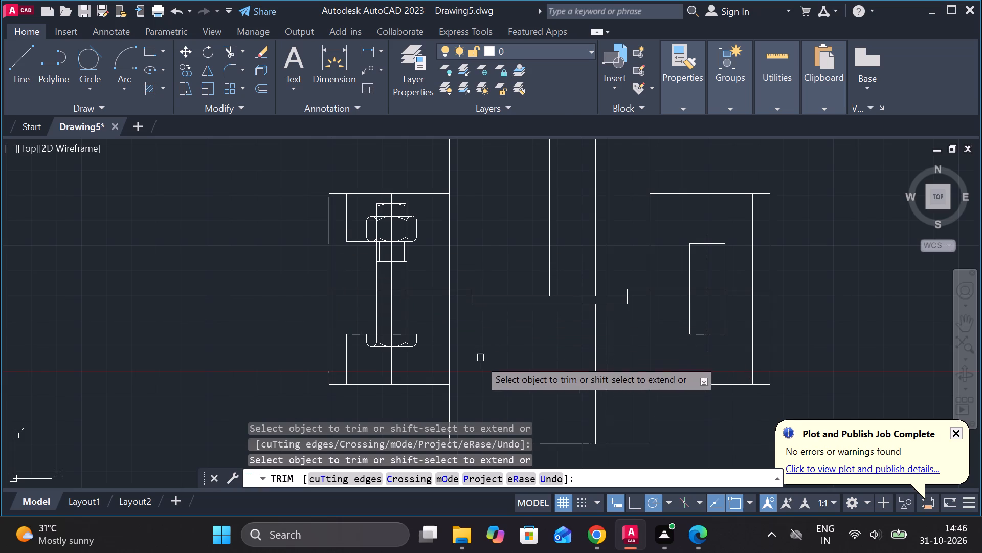
{"action": "middle_click_drag", "start_coordinate": [474, 366], "coordinate": [471, 359]}
{"action": "key", "text": "Escape"}
Stretch the inner end of the bolt-head line to the hub's left vertical edge.
{"action": "left_click", "coordinate": [399, 329]}
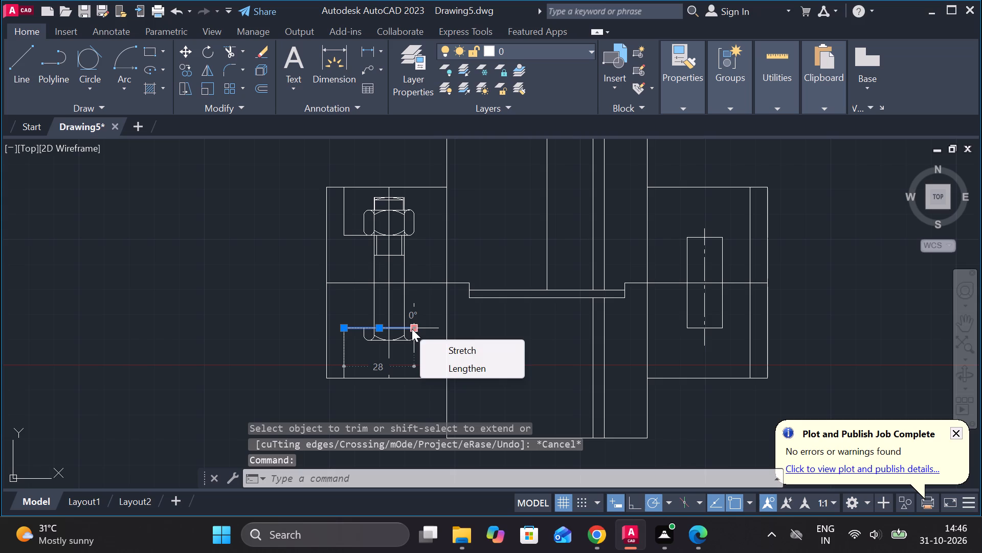
{"action": "left_click", "coordinate": [445, 328]}
{"action": "key", "text": "Escape"}
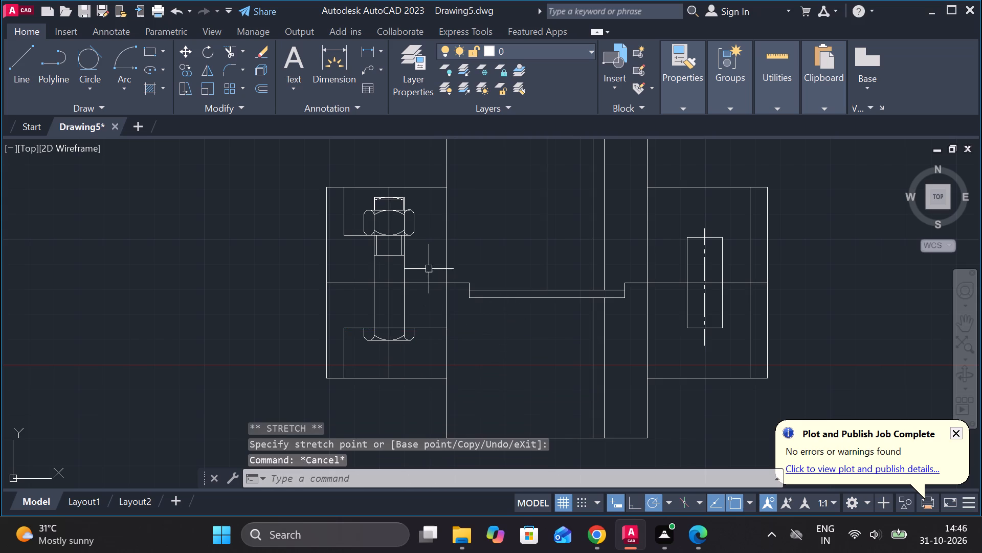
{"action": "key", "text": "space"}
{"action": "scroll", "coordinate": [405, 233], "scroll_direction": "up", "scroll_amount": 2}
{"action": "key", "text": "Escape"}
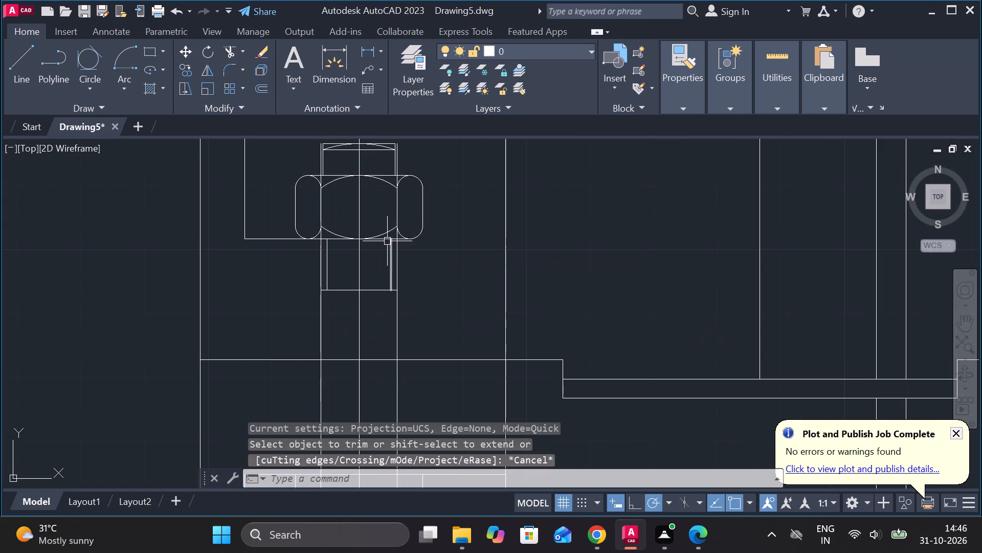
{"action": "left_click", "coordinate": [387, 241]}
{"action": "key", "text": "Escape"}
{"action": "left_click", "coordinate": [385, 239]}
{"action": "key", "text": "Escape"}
Lengthen the line under the nut inward past the hub's left vertical edge.
{"action": "scroll", "coordinate": [401, 234], "scroll_direction": "up", "scroll_amount": 3}
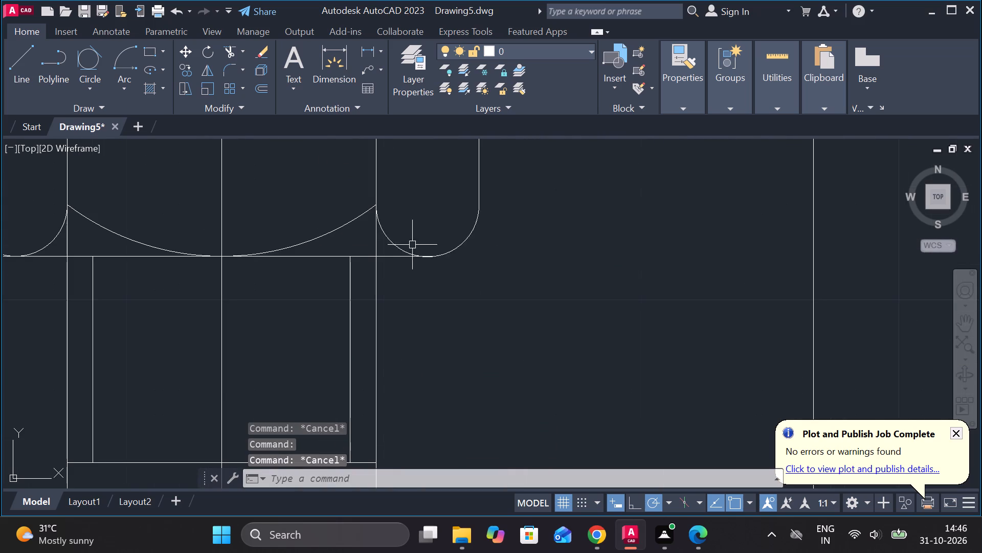
{"action": "left_click", "coordinate": [400, 258]}
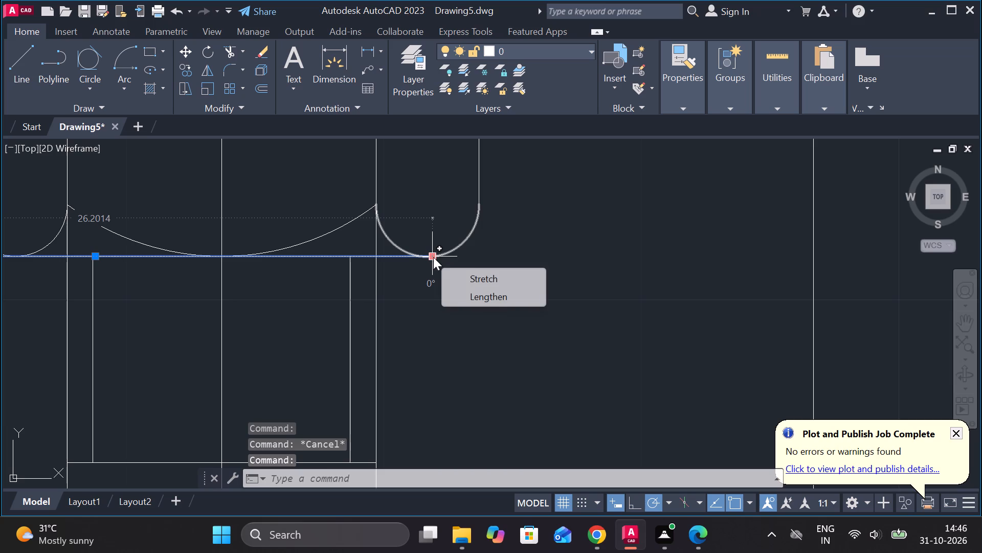
{"action": "left_click", "coordinate": [489, 293]}
{"action": "scroll", "coordinate": [534, 290], "scroll_direction": "down", "scroll_amount": 3}
{"action": "left_click", "coordinate": [629, 285]}
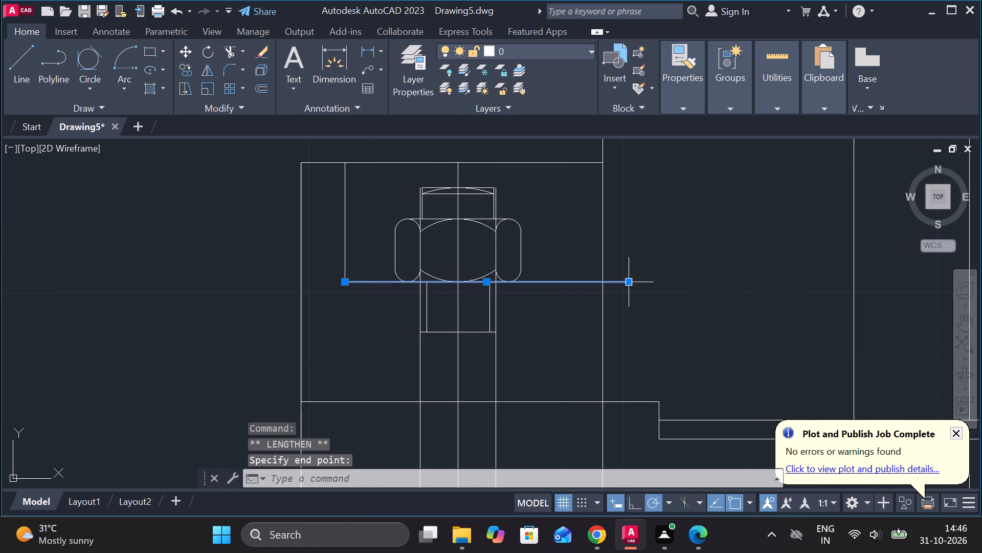
{"action": "key", "text": "Escape"}
Trim the nut line's overhang past the hub edge and the hub's left edge between the upper and lower recess lines.
{"action": "type", "text": "TR"}
{"action": "key", "text": "space"}
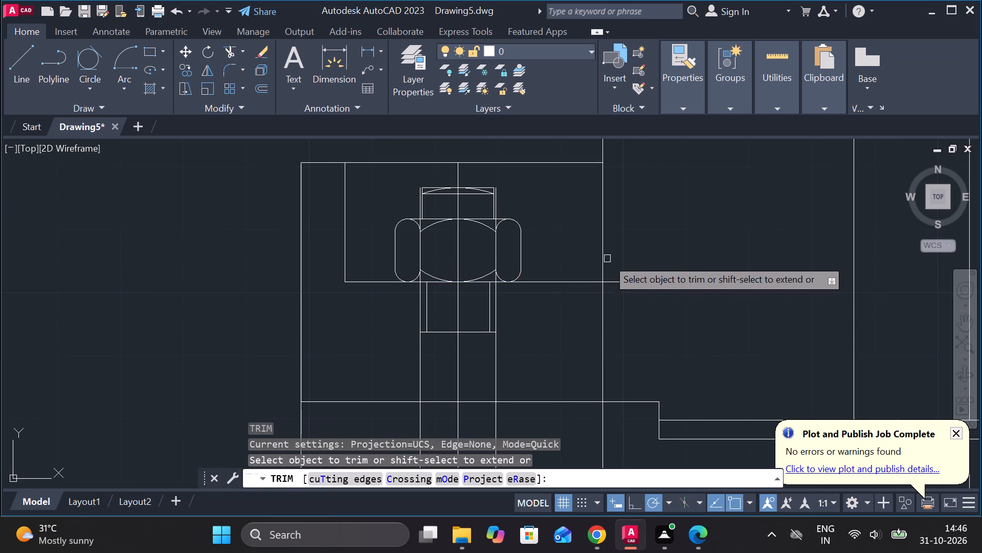
{"action": "left_click", "coordinate": [610, 281]}
{"action": "scroll", "coordinate": [626, 281], "scroll_direction": "down", "scroll_amount": 2}
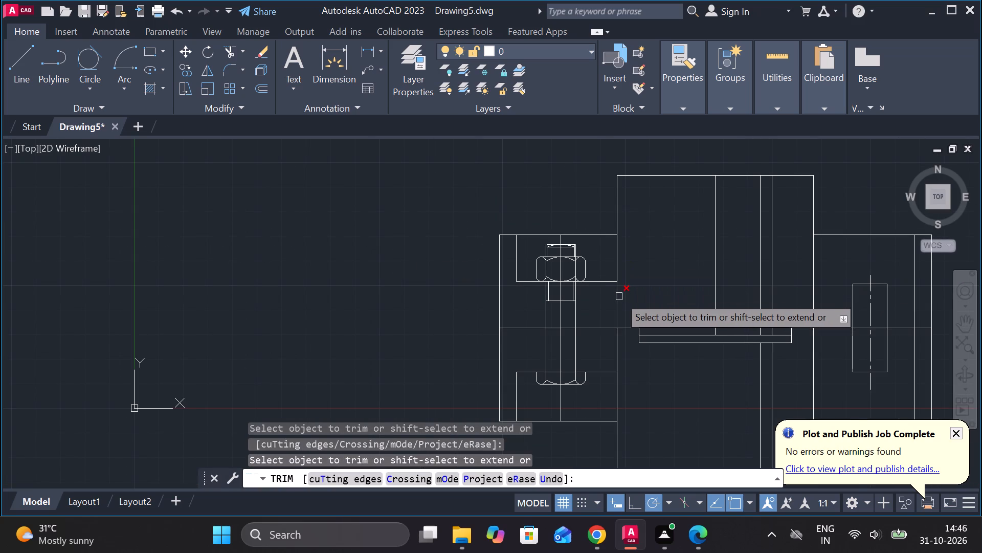
{"action": "left_click", "coordinate": [619, 296]}
{"action": "middle_click_drag", "start_coordinate": [623, 378], "coordinate": [614, 375]}
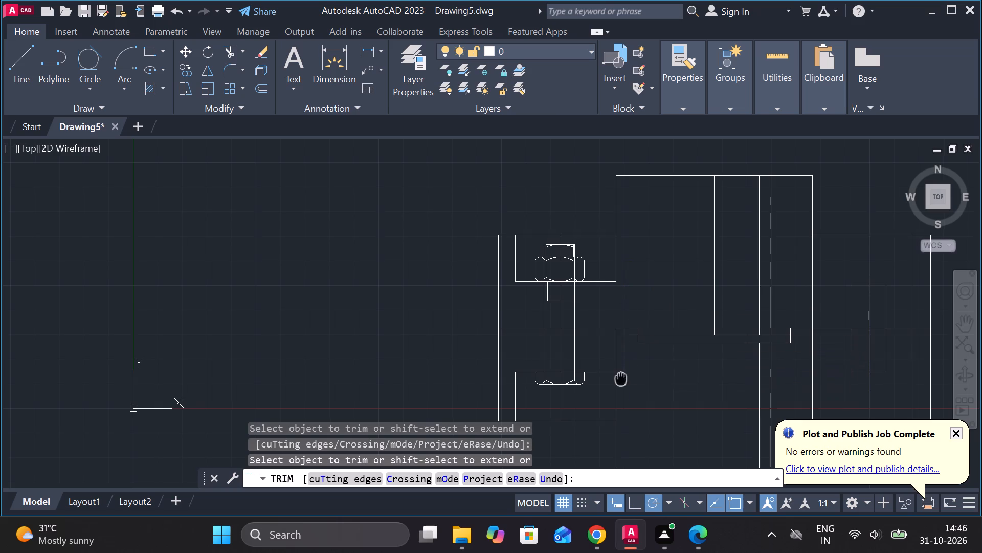
{"action": "middle_click_drag", "start_coordinate": [614, 375], "coordinate": [595, 335]}
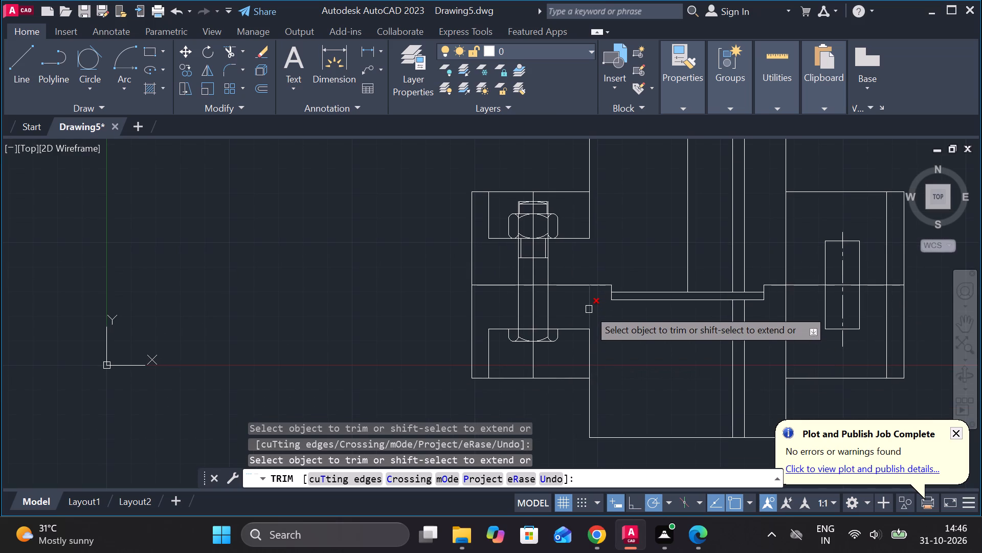
{"action": "left_click", "coordinate": [589, 309]}
{"action": "middle_click_drag", "start_coordinate": [637, 373], "coordinate": [605, 373]}
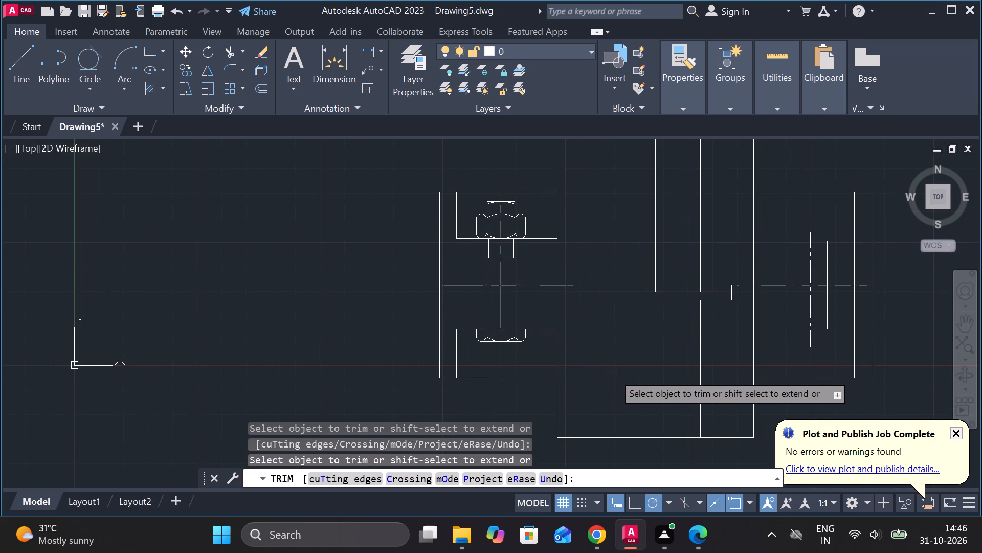
{"action": "key", "text": "Escape"}
Set the fillet radius to 5 and try filleting the upper recess's lower outer corner.
{"action": "scroll", "coordinate": [460, 226], "scroll_direction": "up", "scroll_amount": 2}
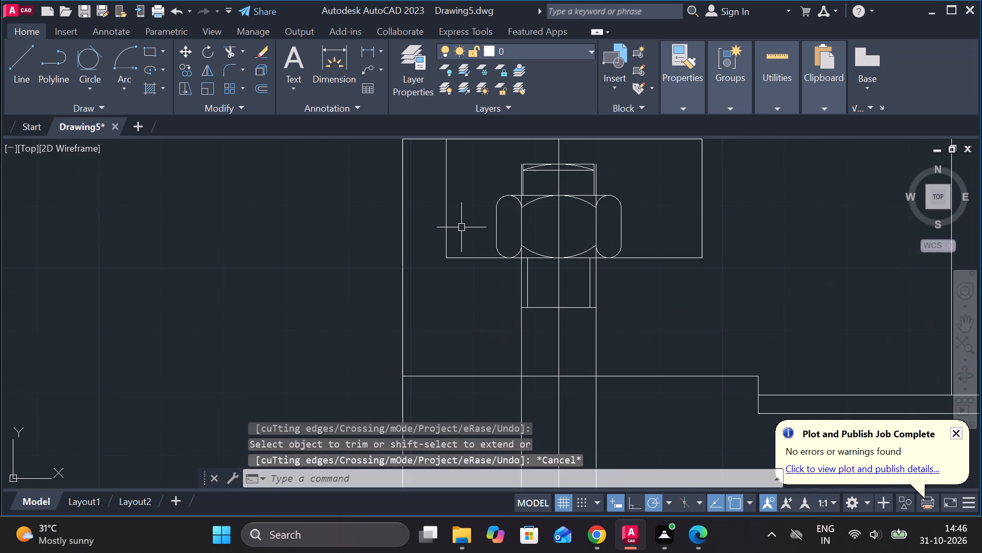
{"action": "type", "text": "F R"}
{"action": "key", "text": "space"}
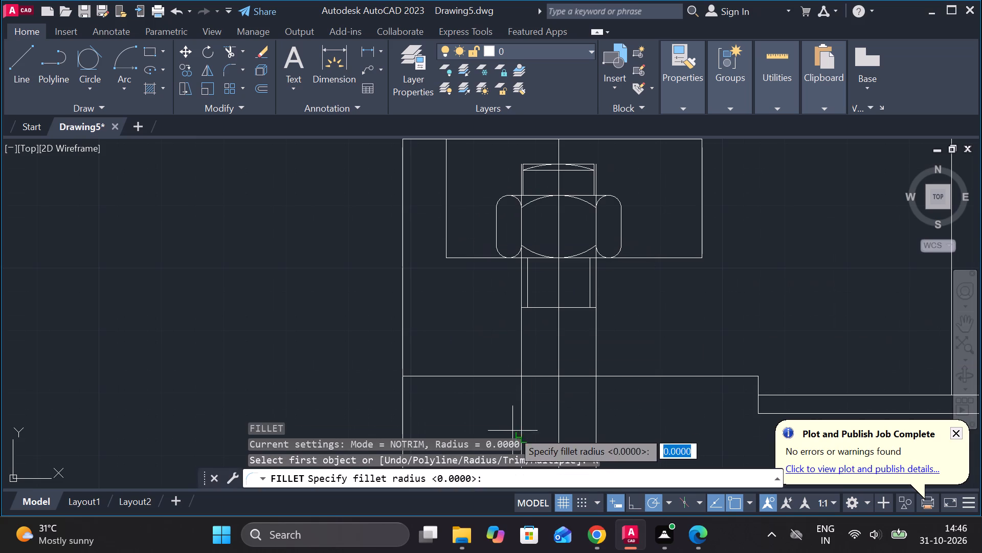
{"action": "type", "text": "5"}
{"action": "key", "text": "space"}
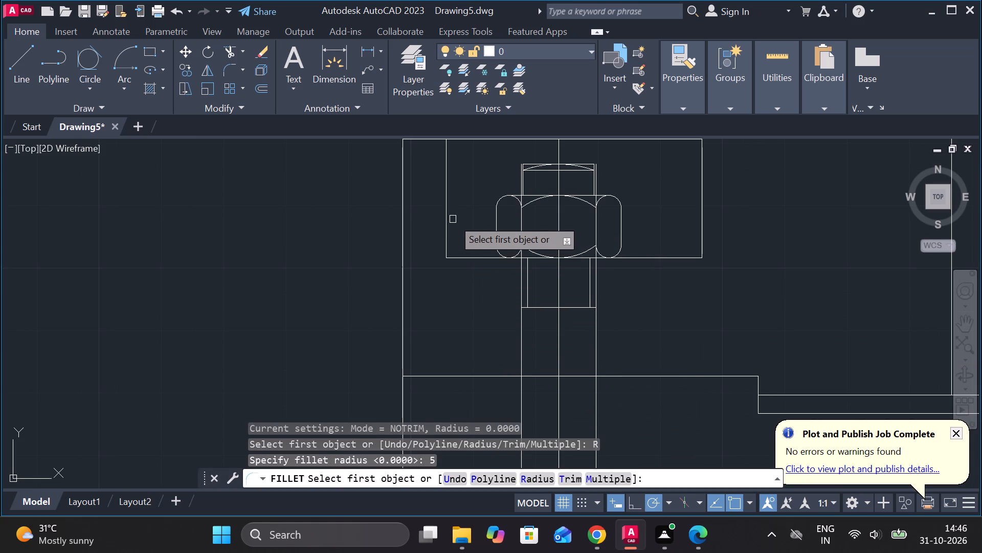
{"action": "left_click", "coordinate": [449, 215]}
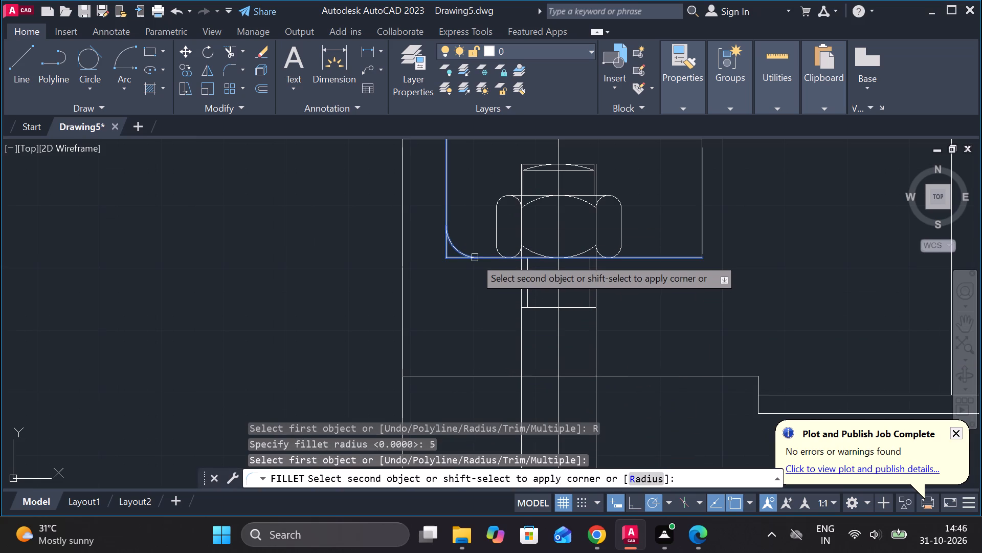
{"action": "key", "text": "Escape"}
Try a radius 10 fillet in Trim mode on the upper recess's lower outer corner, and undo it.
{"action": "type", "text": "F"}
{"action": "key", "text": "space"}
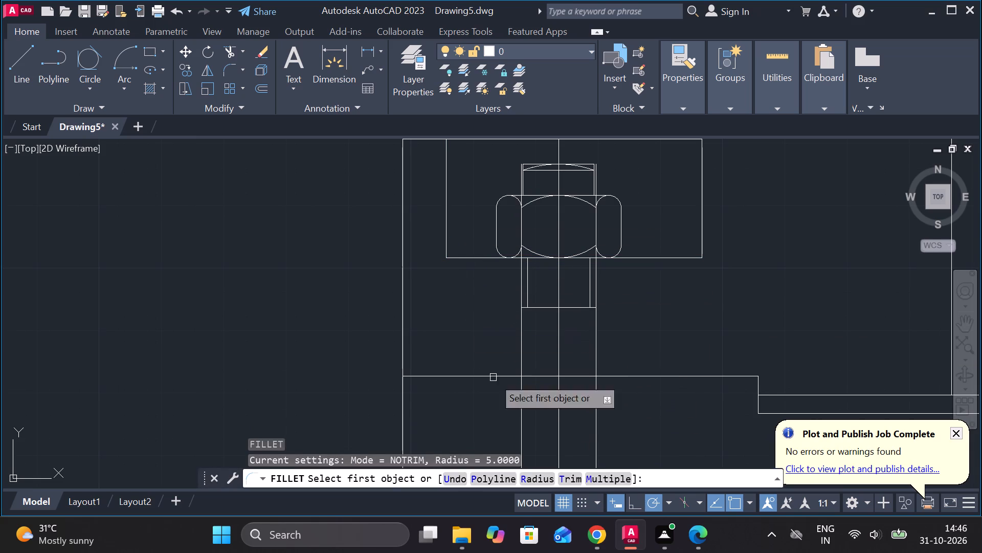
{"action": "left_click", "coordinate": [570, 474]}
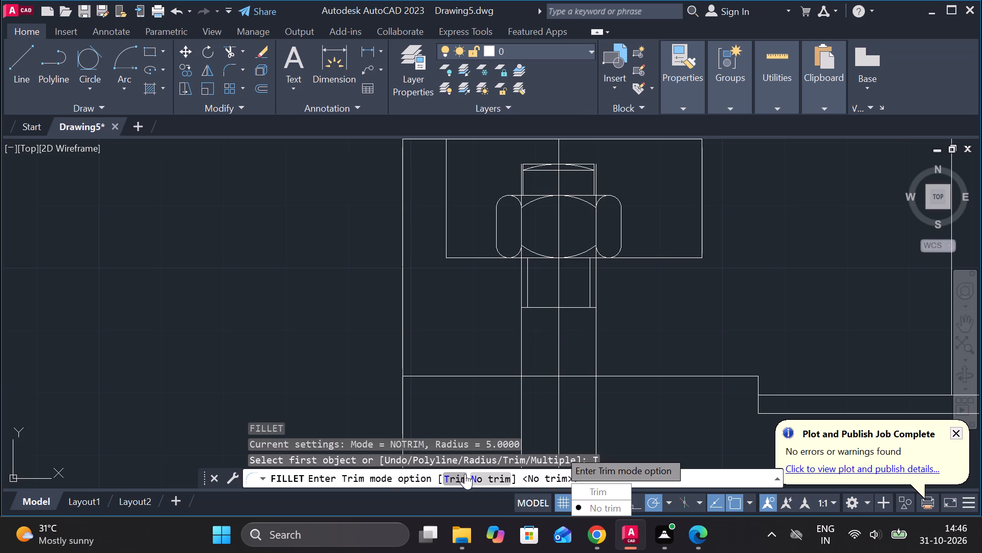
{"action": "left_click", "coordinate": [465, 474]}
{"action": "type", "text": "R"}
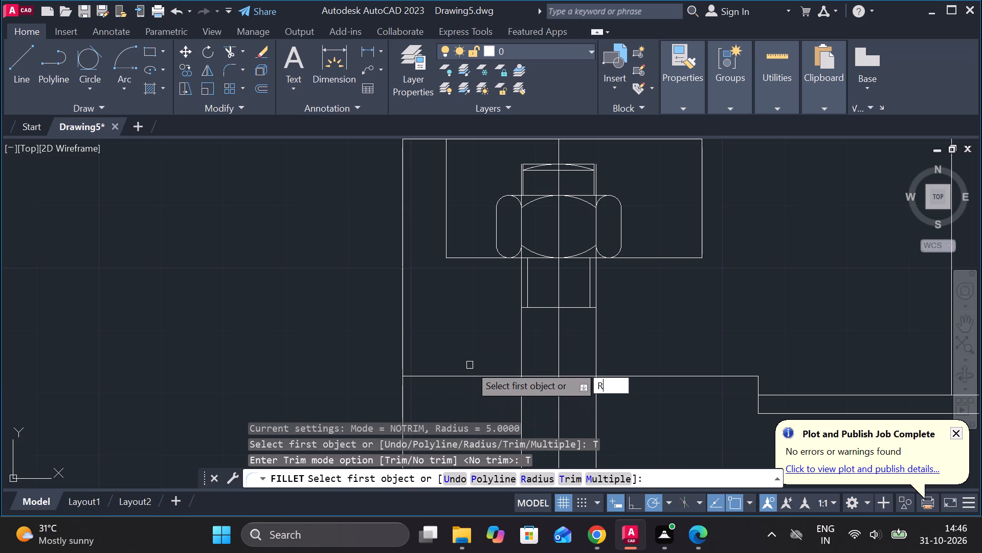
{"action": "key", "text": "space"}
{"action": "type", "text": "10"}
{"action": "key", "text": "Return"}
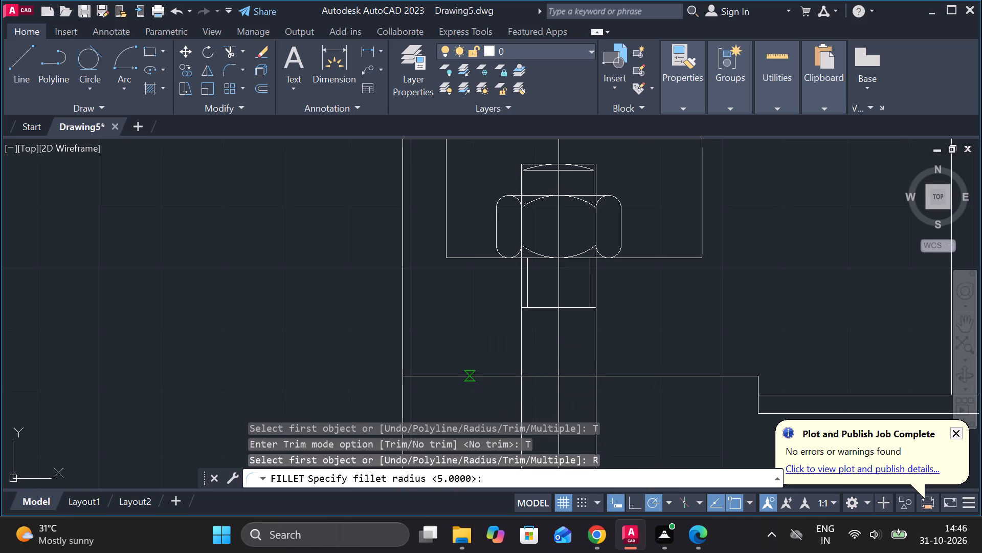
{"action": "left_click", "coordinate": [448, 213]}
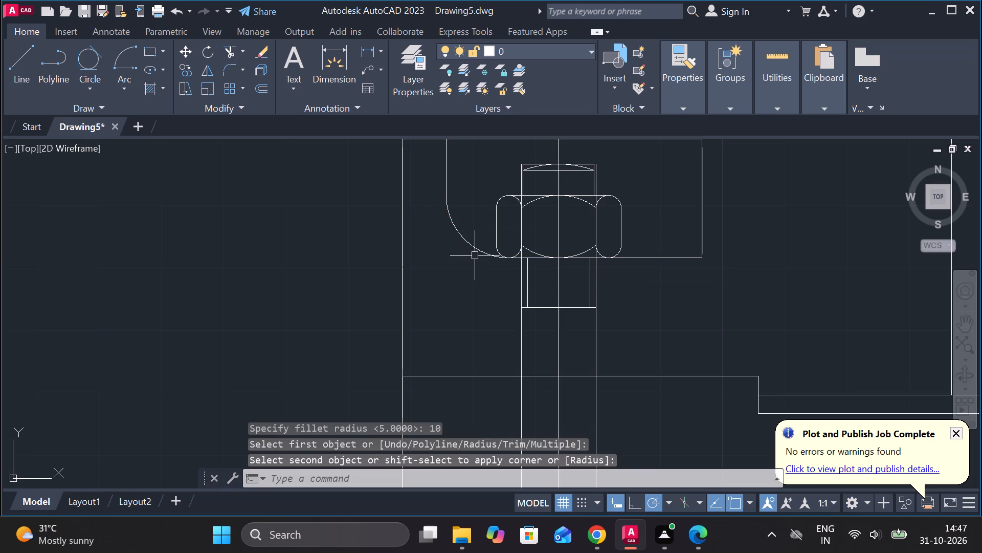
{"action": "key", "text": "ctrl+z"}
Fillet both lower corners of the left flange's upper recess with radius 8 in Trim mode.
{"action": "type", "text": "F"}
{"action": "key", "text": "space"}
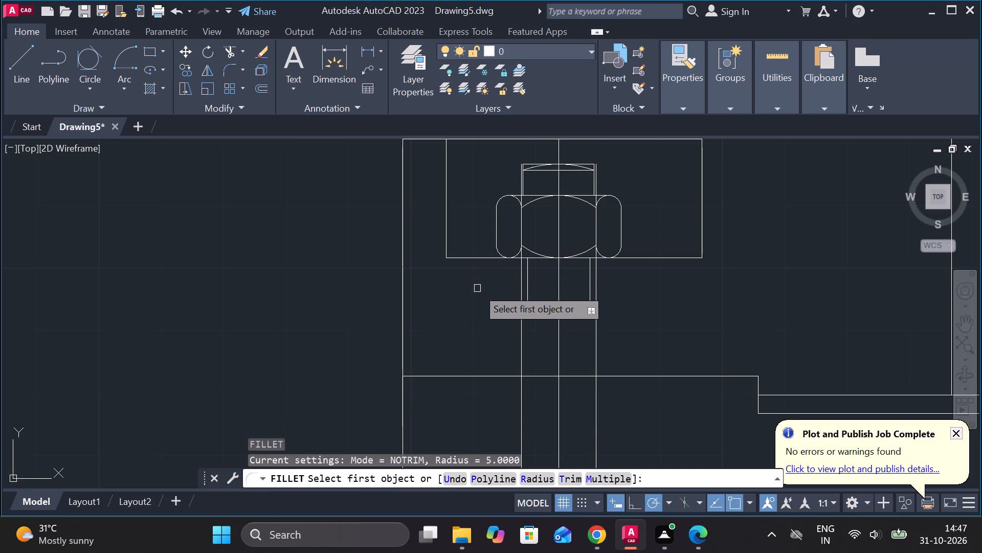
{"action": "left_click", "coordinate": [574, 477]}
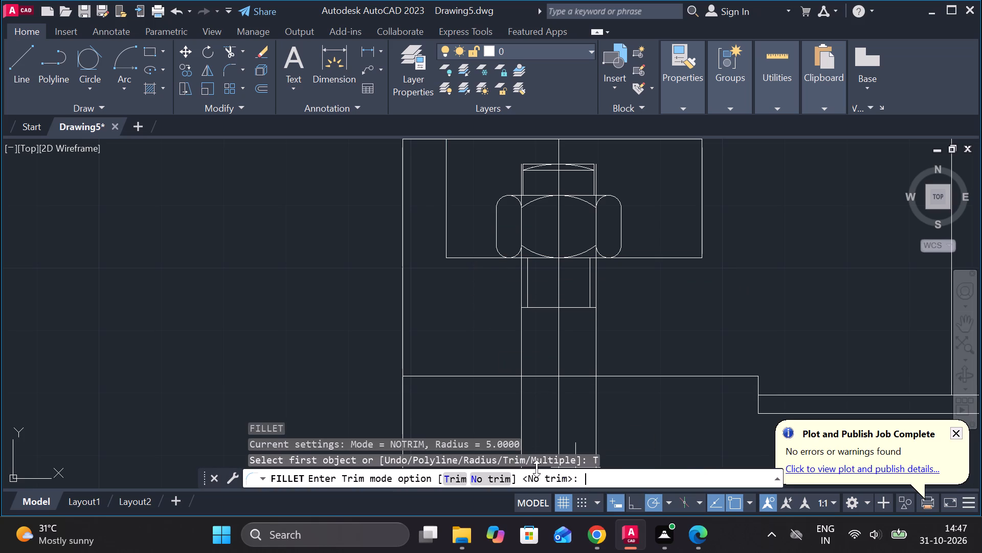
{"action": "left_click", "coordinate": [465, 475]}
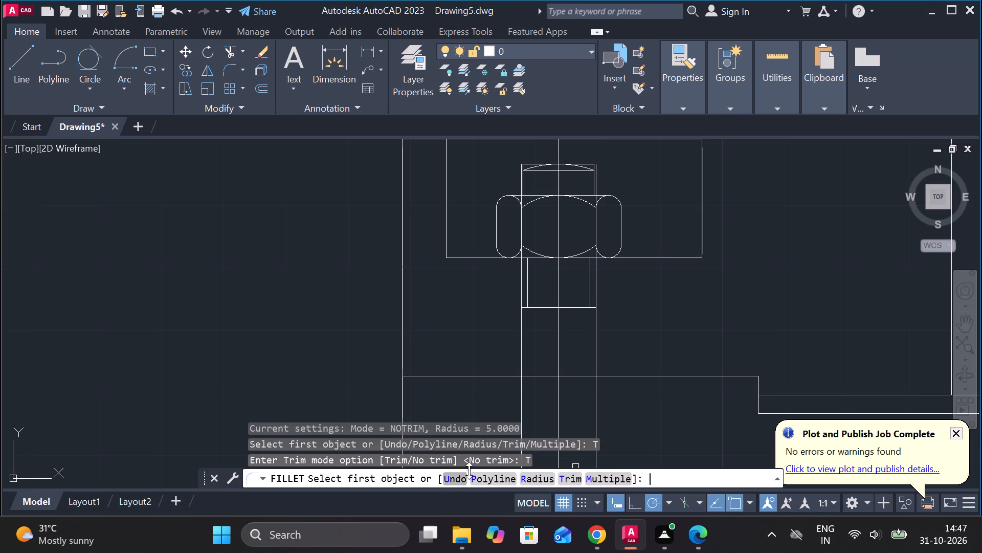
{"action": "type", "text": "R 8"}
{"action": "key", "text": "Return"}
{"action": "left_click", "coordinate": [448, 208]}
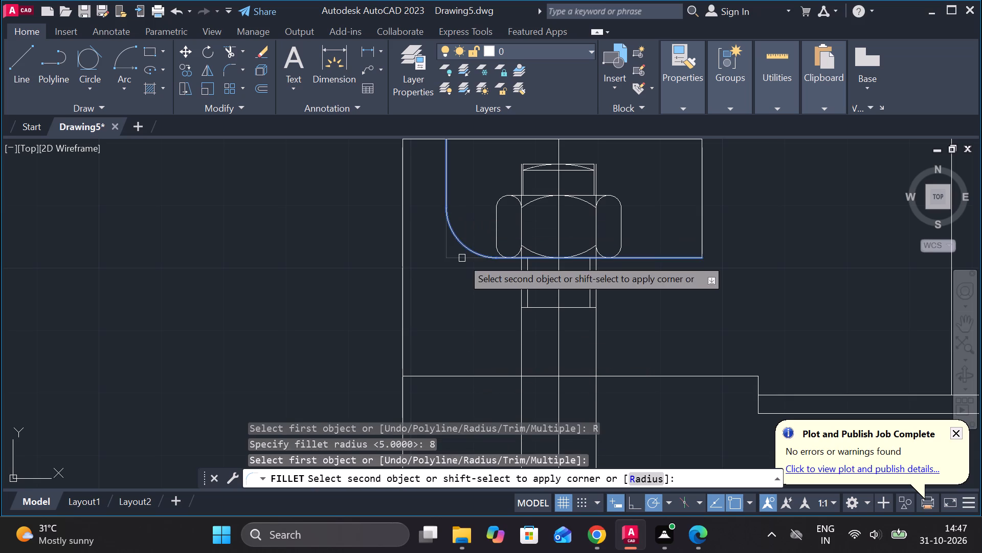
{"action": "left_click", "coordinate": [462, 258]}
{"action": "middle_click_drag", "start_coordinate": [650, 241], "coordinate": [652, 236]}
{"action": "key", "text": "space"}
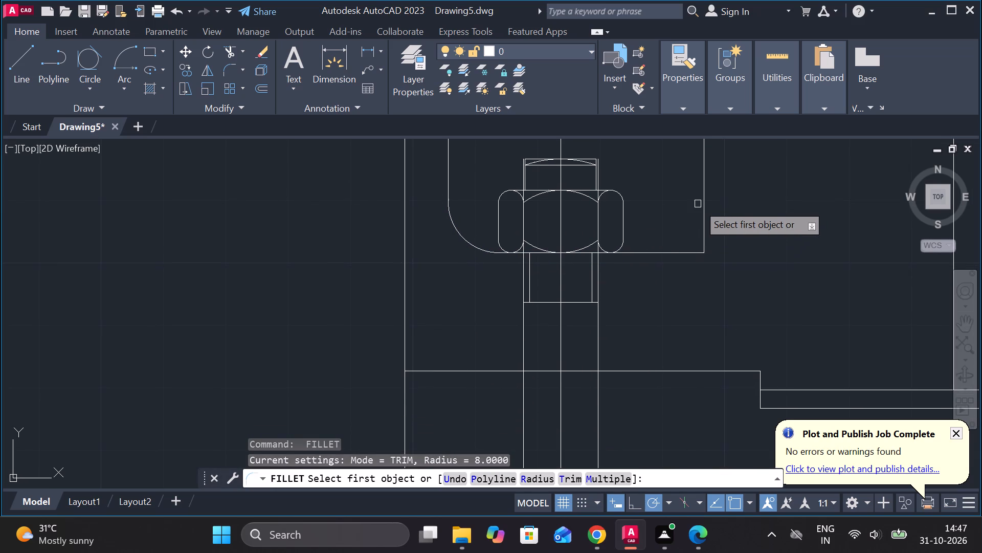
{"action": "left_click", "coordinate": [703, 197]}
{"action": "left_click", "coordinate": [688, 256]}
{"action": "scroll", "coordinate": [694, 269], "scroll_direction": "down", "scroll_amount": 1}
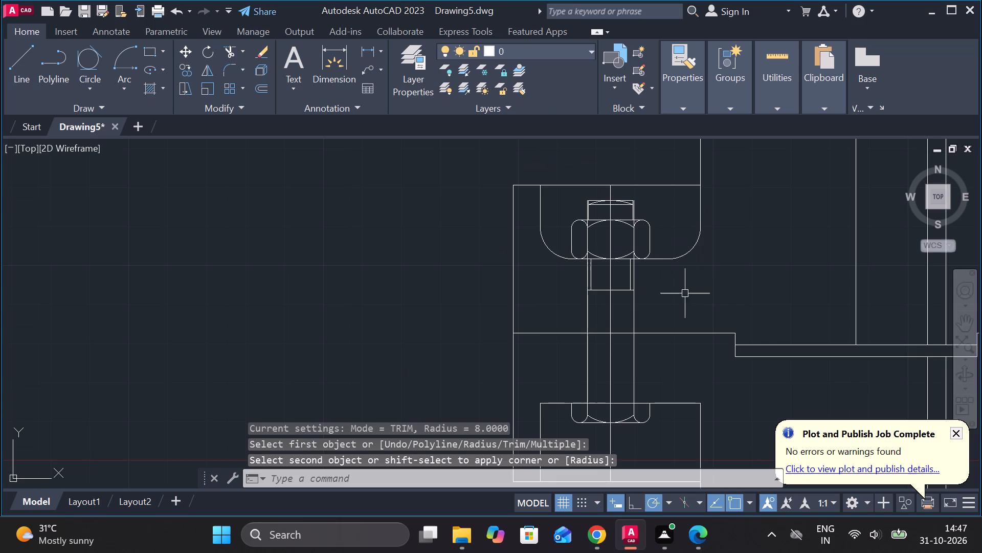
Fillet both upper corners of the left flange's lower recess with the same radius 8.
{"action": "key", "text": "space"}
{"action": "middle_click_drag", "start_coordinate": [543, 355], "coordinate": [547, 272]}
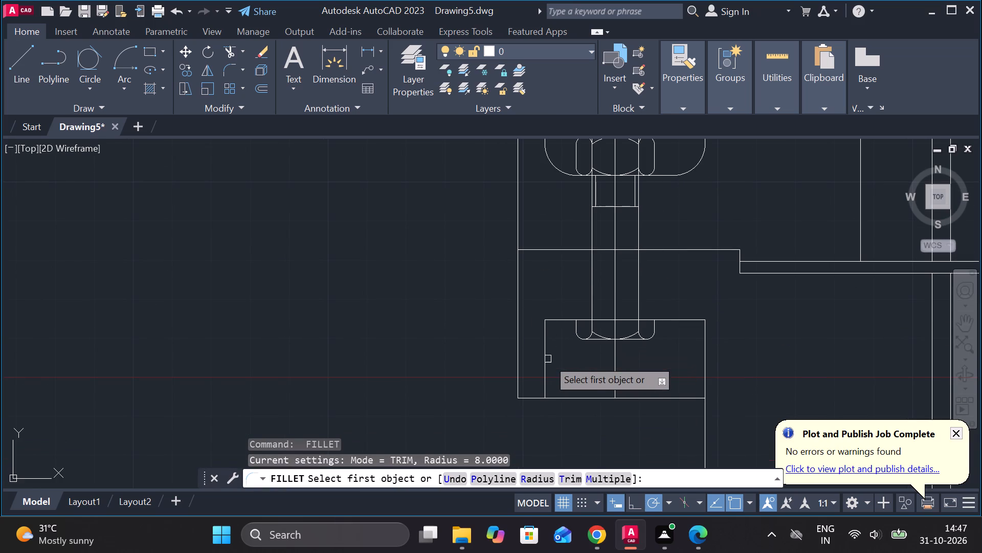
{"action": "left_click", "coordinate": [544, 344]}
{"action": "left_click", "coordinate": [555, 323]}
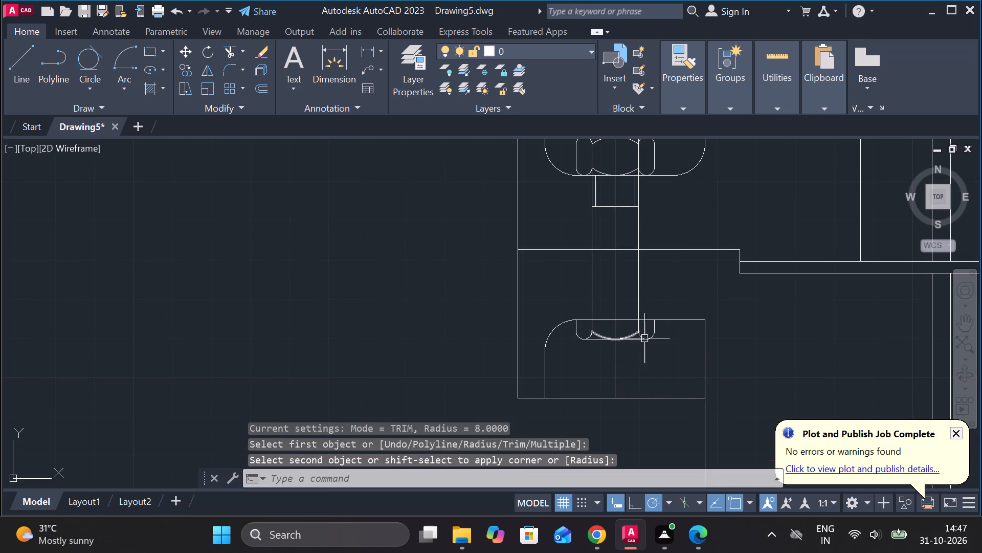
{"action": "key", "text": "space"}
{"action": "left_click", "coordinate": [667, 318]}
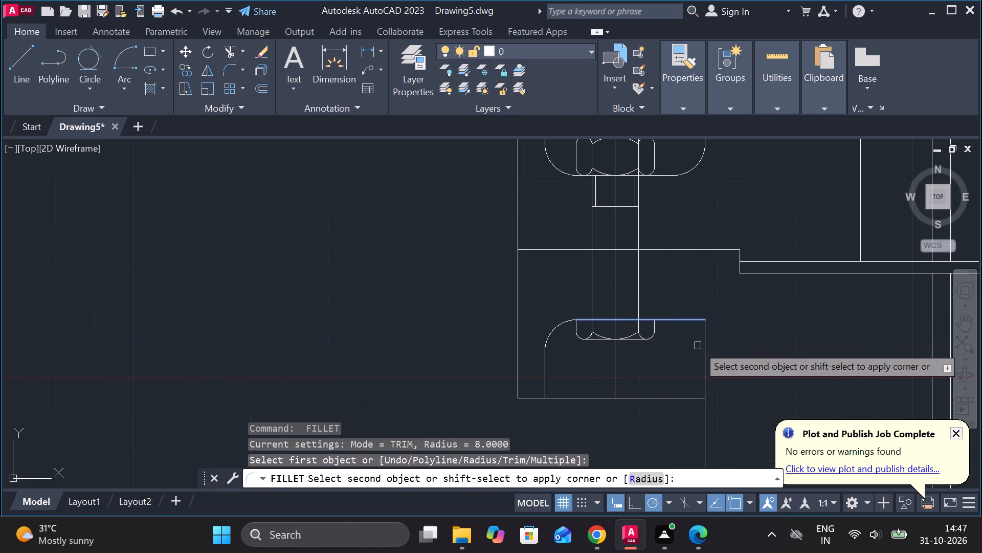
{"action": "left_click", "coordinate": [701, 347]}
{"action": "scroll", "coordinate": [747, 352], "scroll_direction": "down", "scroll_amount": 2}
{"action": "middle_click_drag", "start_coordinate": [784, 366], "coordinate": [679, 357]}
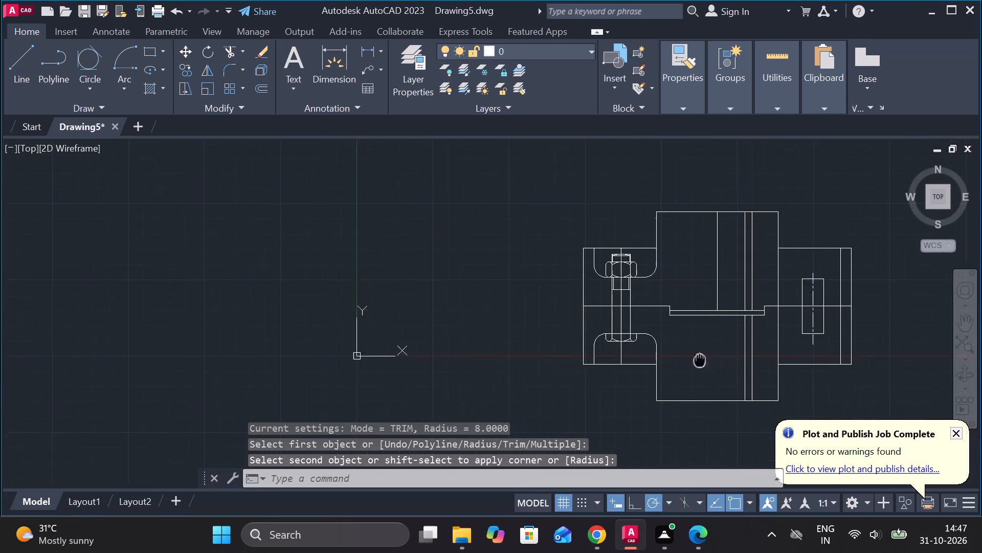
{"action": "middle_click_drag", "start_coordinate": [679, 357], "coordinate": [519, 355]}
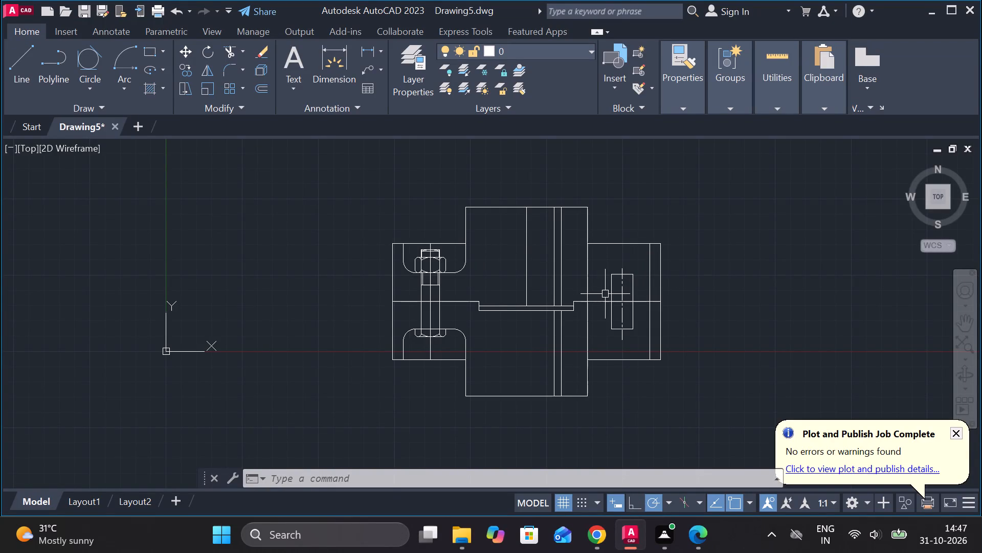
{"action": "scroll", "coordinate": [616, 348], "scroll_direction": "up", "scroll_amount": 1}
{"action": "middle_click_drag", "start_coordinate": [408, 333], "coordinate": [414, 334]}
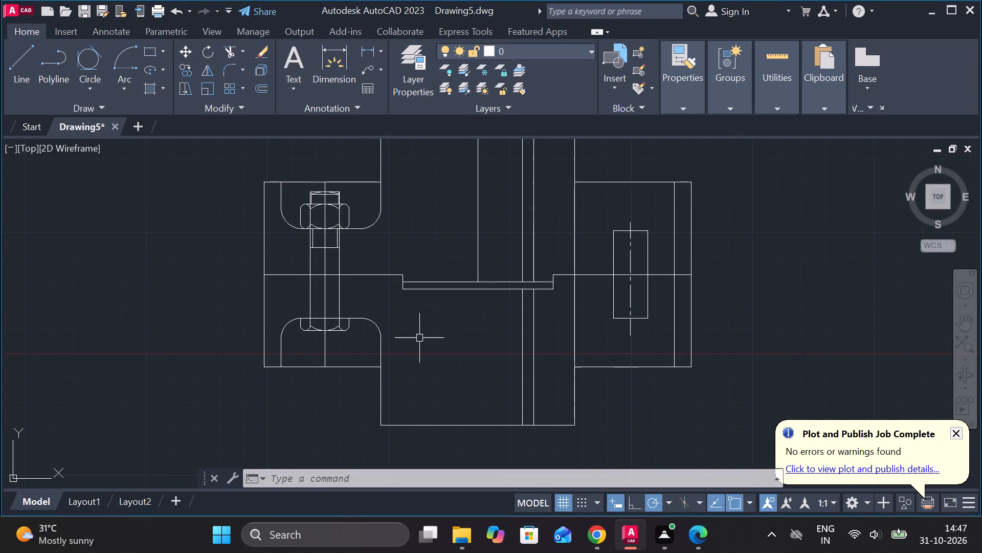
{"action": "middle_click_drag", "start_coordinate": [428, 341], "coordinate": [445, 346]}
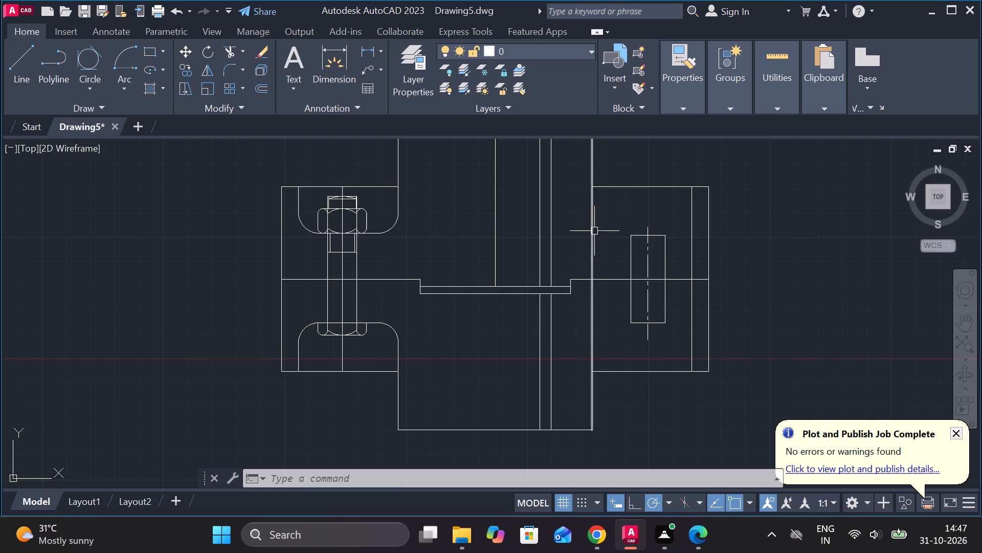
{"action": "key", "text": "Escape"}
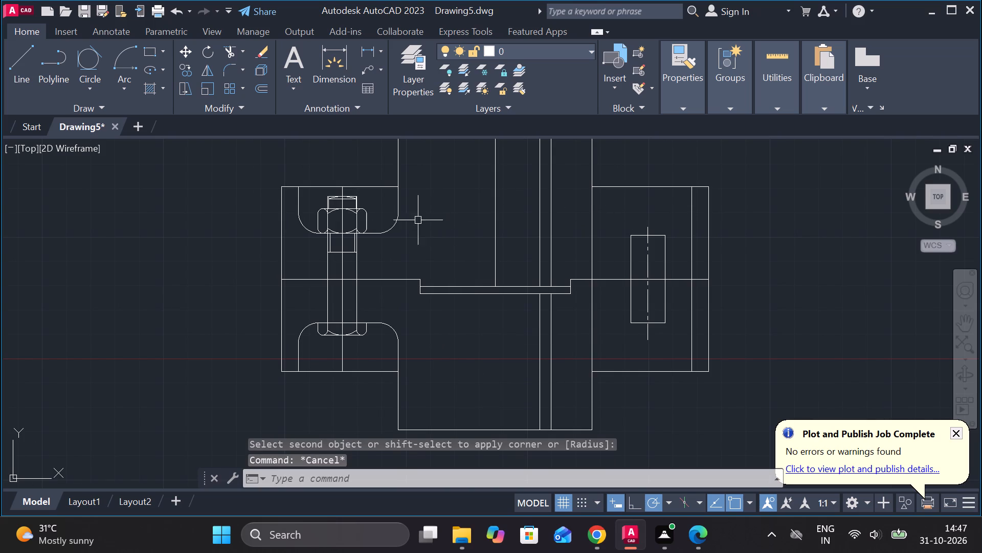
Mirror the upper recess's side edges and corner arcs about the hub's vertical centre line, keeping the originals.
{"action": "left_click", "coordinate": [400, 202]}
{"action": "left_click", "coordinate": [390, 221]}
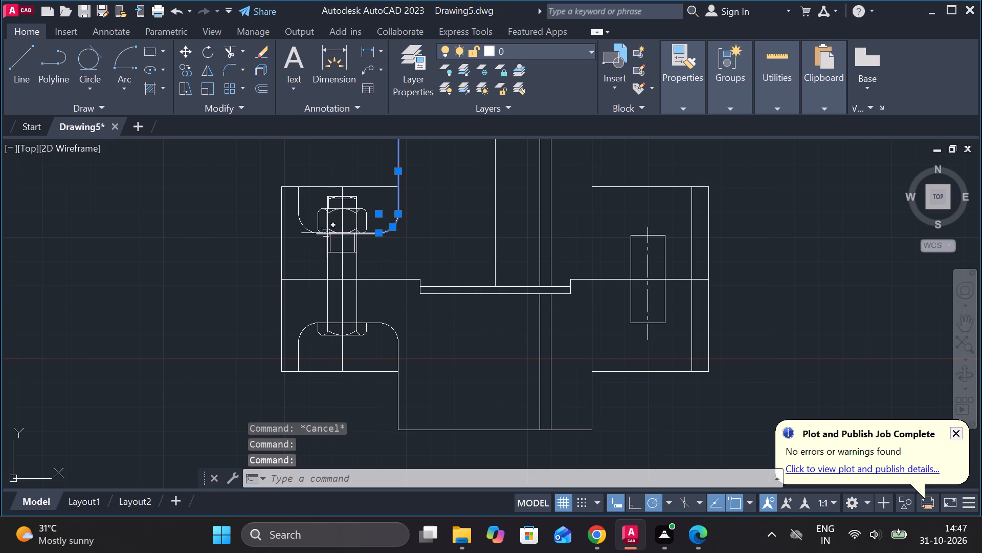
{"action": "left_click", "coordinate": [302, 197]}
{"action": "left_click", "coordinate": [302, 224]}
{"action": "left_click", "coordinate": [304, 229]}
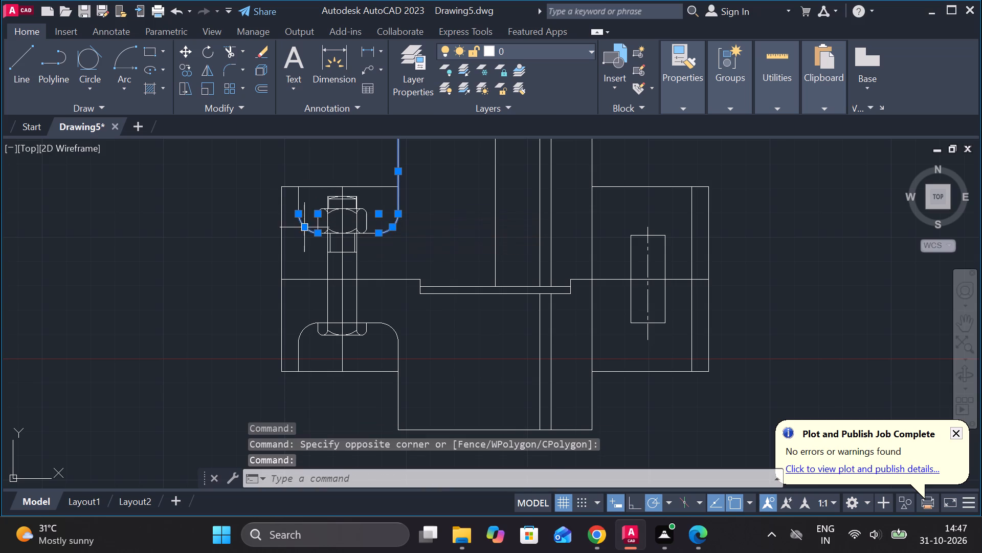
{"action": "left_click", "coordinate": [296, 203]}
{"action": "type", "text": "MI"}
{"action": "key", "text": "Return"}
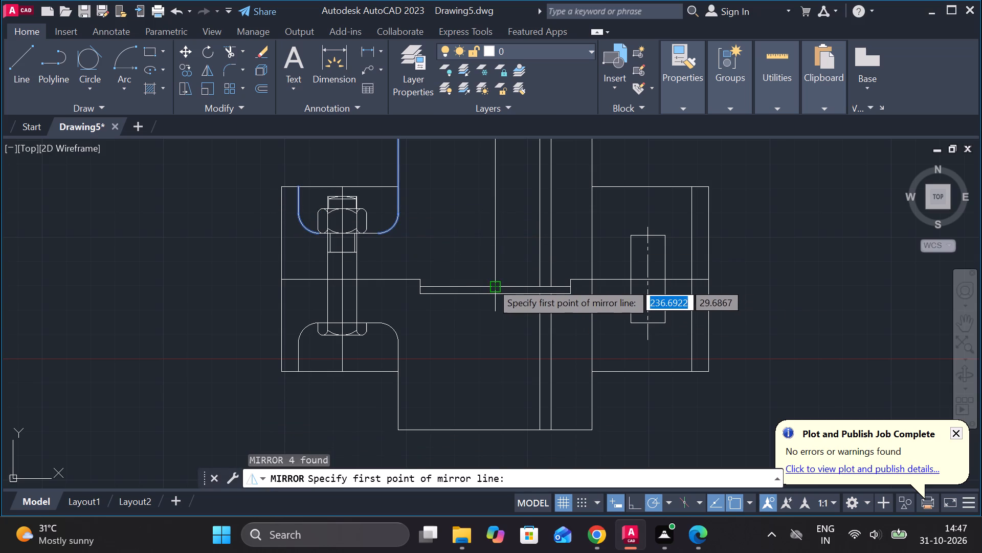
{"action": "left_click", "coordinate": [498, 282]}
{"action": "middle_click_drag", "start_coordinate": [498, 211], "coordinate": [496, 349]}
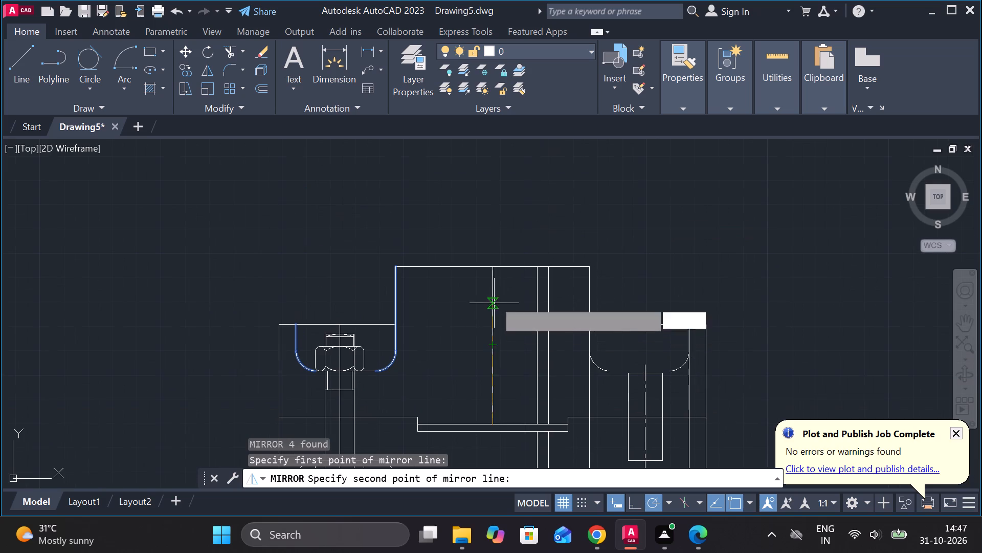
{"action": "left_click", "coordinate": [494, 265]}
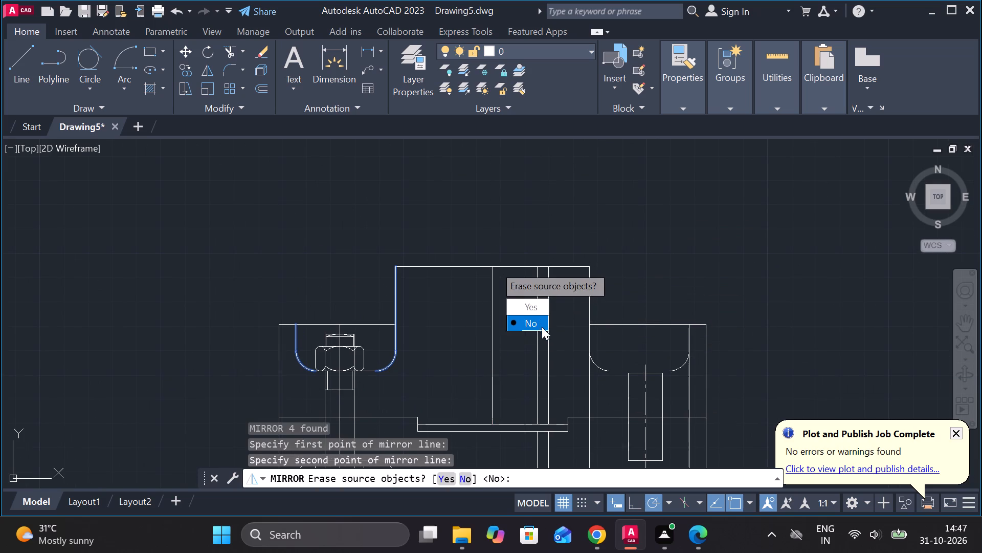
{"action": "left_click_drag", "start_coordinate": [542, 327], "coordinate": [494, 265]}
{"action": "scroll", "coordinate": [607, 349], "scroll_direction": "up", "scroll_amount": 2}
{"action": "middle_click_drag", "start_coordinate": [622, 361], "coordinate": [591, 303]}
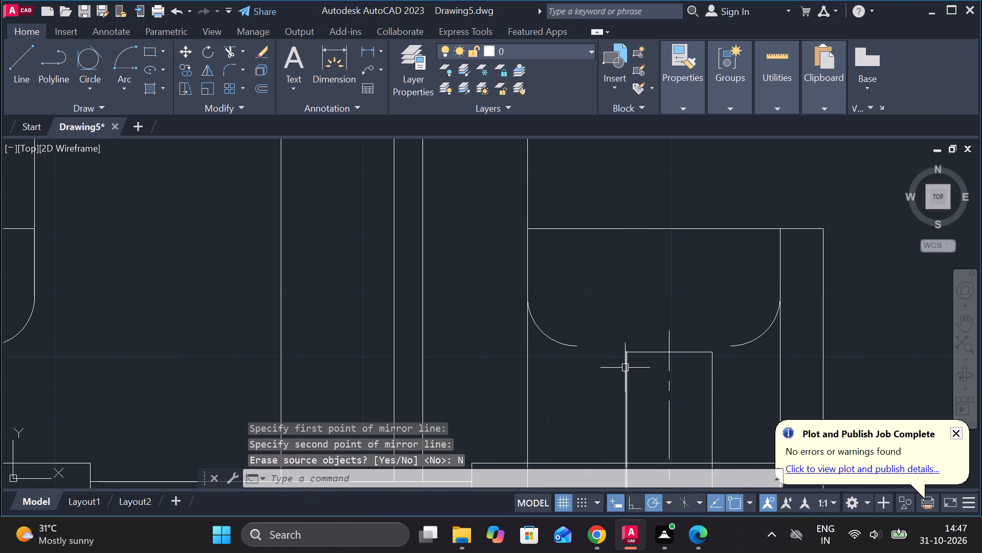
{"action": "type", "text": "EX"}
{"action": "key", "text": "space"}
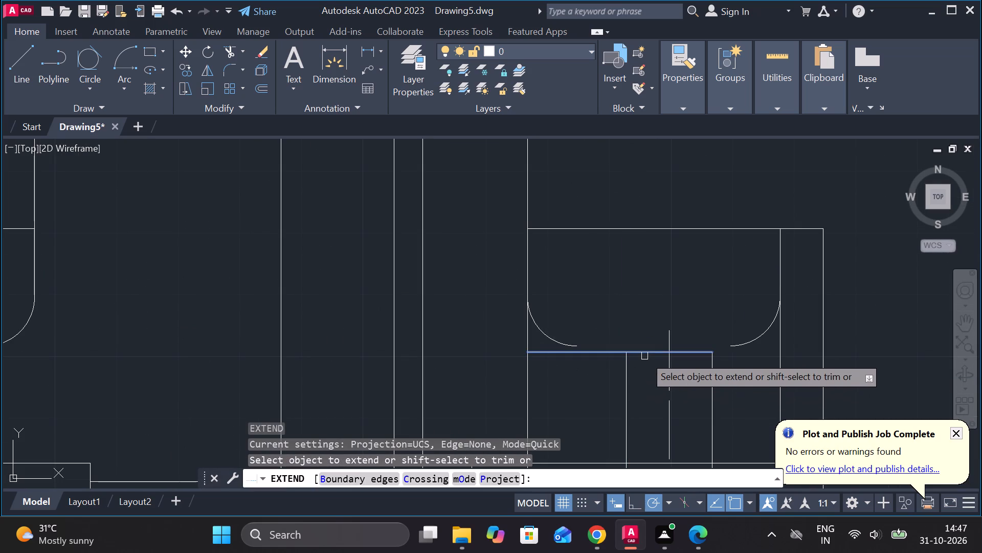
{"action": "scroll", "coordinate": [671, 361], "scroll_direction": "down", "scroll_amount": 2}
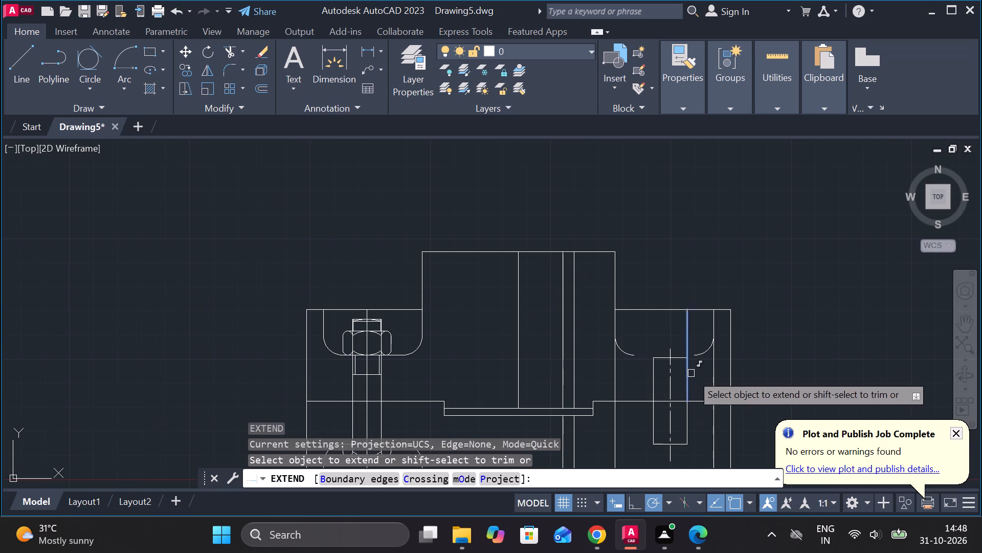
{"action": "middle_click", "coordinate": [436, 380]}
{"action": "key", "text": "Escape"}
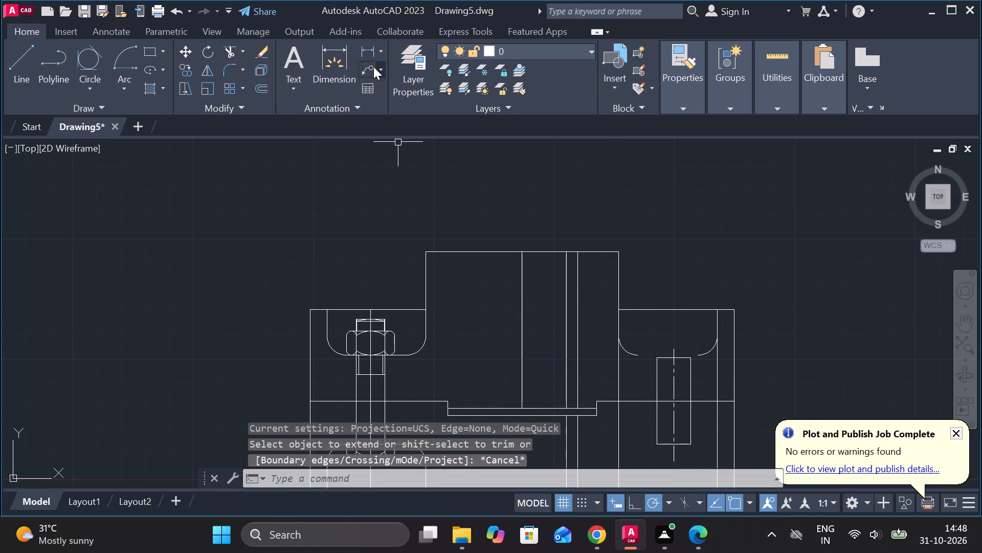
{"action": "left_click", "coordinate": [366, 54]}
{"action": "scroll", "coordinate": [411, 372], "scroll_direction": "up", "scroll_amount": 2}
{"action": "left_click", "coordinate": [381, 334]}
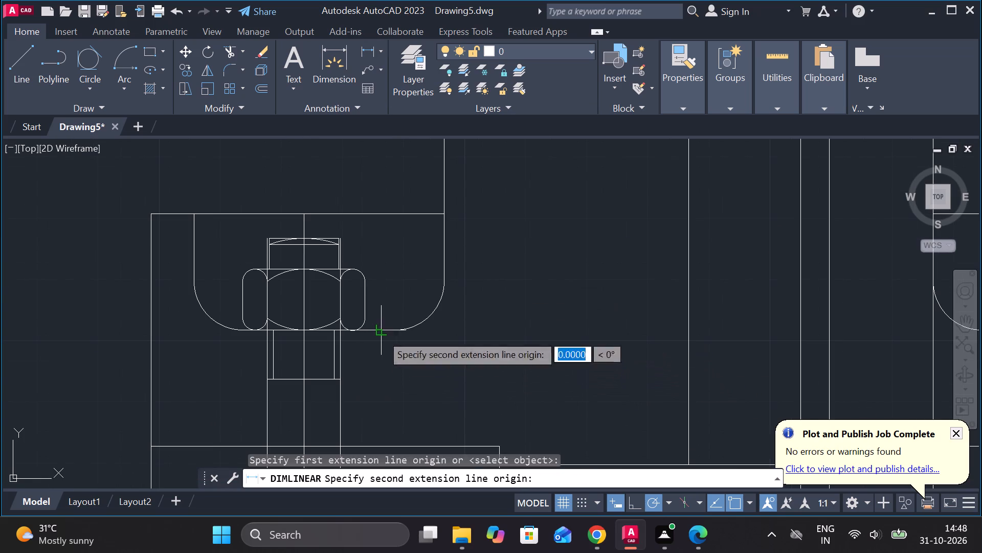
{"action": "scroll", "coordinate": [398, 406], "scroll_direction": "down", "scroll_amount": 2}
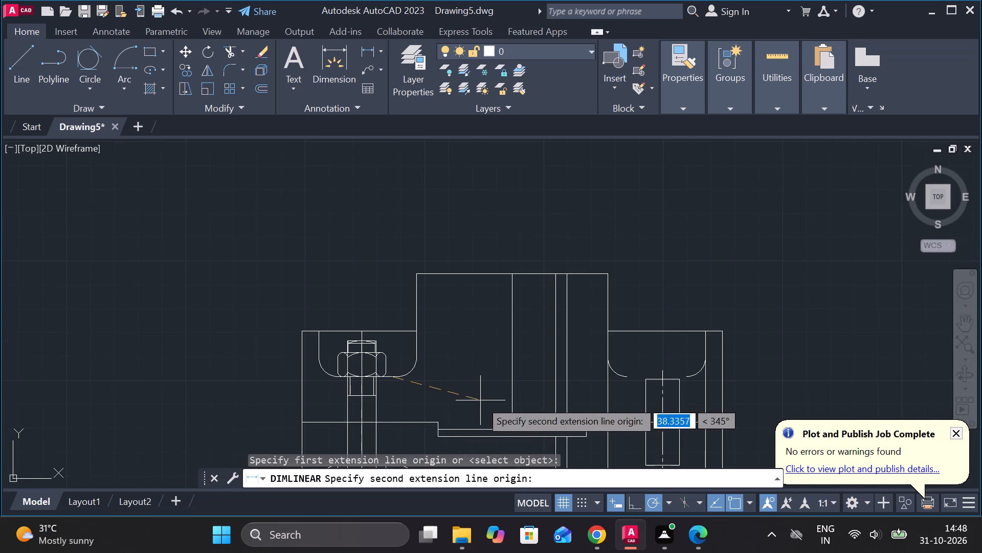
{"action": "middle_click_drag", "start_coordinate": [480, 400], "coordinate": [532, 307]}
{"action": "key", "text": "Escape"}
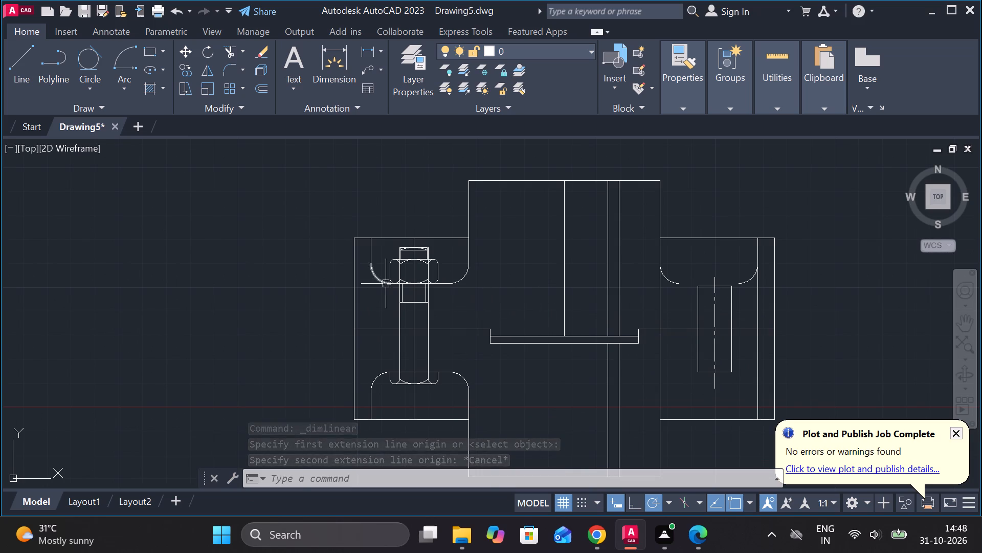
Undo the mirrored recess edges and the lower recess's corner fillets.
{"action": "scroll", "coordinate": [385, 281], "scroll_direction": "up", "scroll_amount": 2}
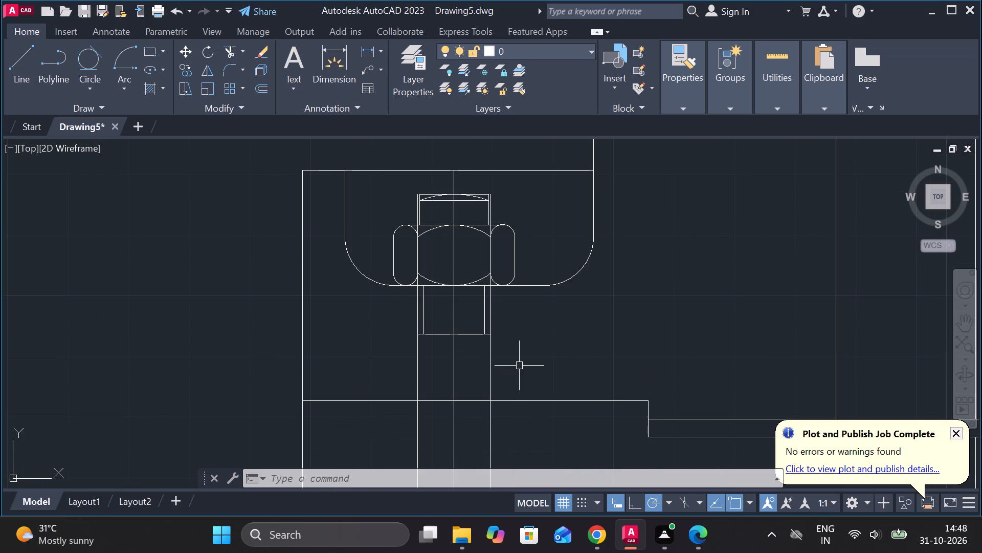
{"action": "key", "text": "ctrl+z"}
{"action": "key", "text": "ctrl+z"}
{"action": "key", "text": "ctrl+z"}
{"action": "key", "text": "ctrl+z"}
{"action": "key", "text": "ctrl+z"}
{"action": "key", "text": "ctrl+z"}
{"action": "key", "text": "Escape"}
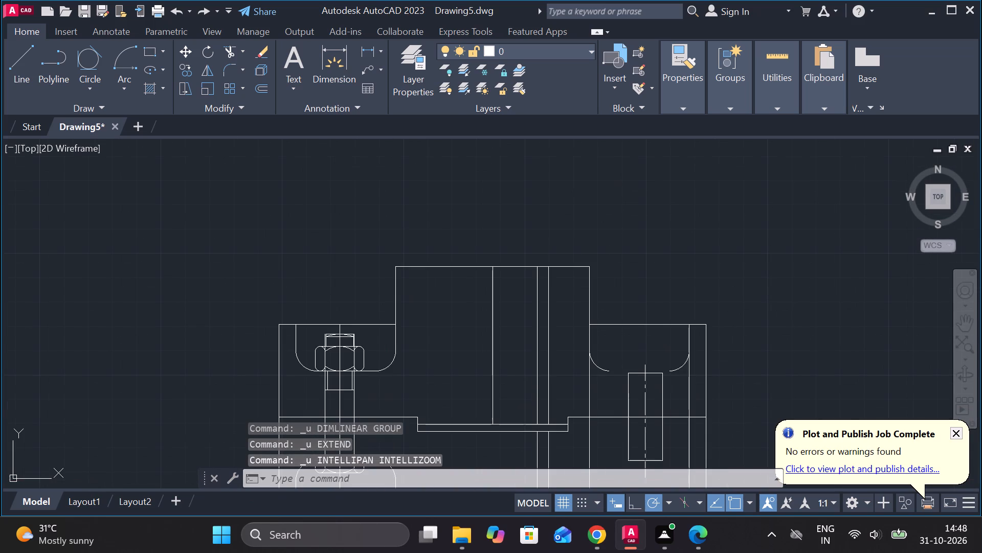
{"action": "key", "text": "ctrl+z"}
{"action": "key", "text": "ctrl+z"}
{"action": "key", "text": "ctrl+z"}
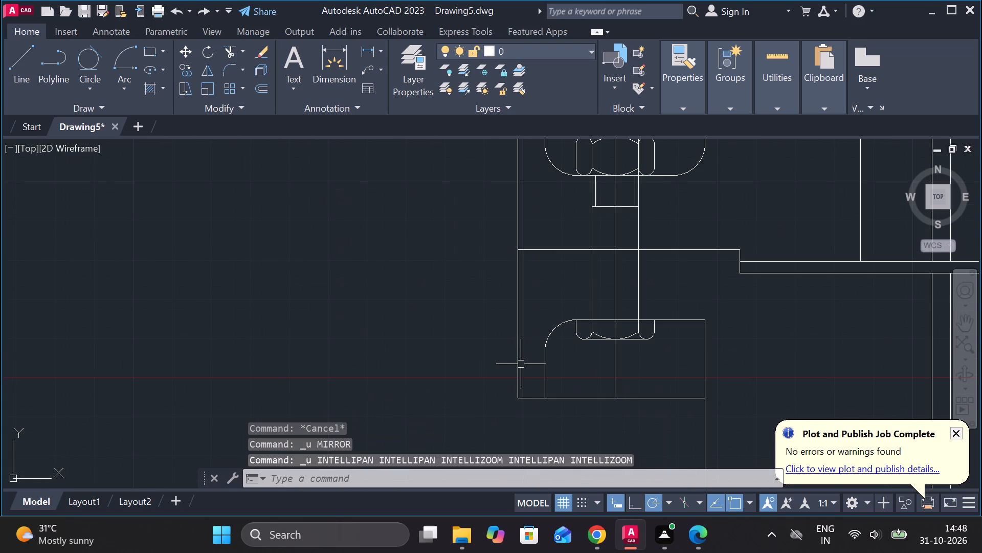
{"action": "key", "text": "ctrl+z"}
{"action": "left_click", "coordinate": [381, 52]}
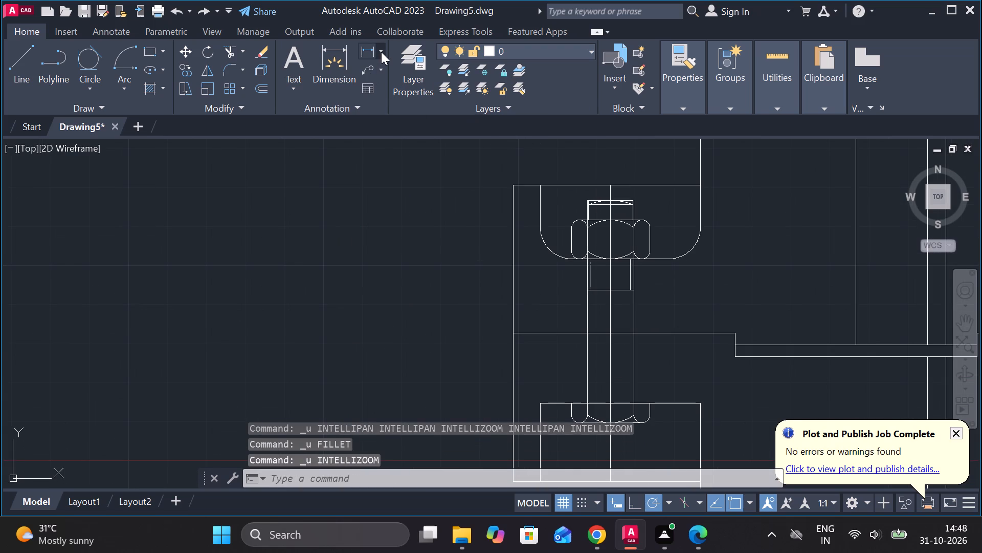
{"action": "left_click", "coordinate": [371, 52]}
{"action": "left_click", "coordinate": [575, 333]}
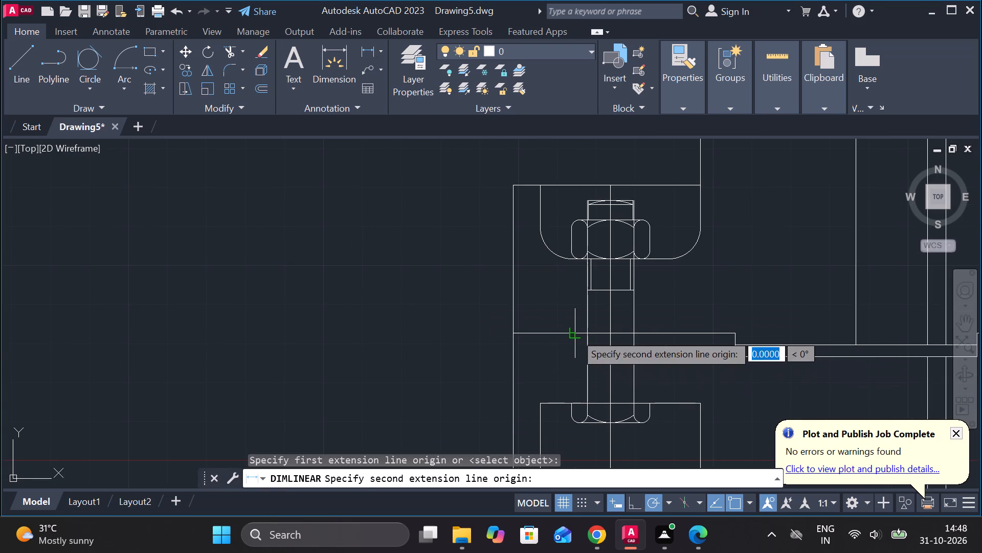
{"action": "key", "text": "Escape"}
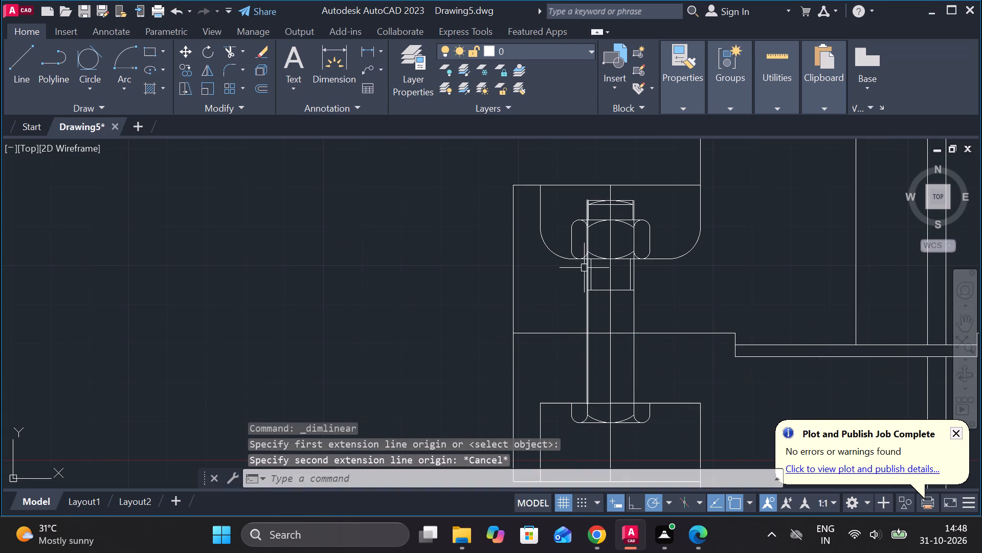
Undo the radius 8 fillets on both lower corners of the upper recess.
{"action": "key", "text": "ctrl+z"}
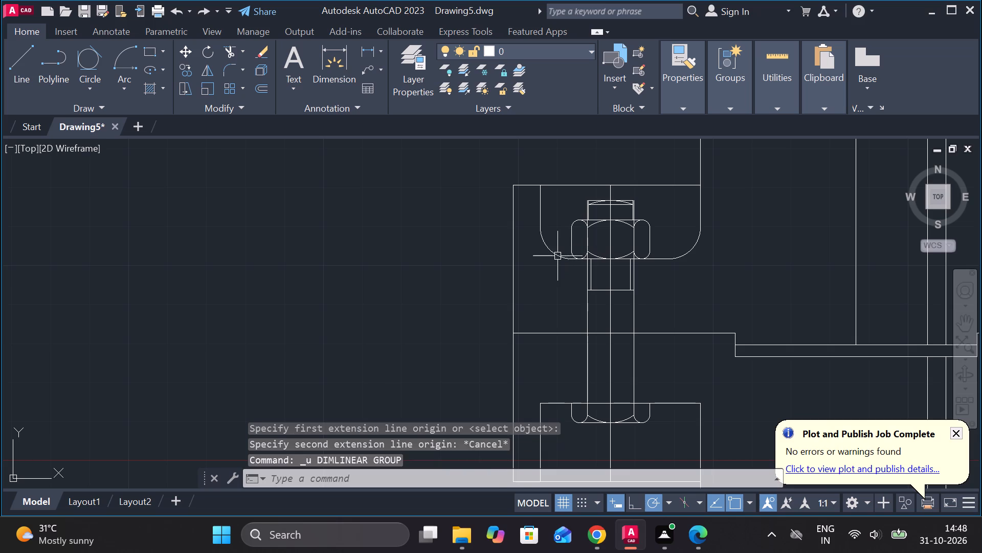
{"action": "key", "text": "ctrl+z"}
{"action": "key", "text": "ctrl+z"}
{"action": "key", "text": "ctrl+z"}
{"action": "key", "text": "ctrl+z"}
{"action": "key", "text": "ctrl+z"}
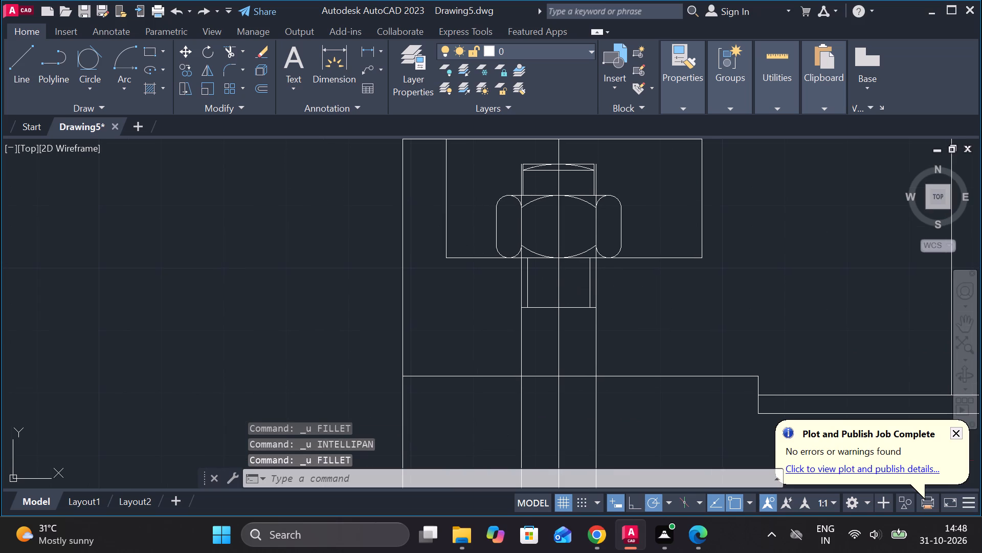
Undo the hub-edge trim and the lengthening of the line under the nut.
{"action": "key", "text": "ctrl+z"}
{"action": "key", "text": "ctrl+z"}
{"action": "key", "text": "ctrl+z"}
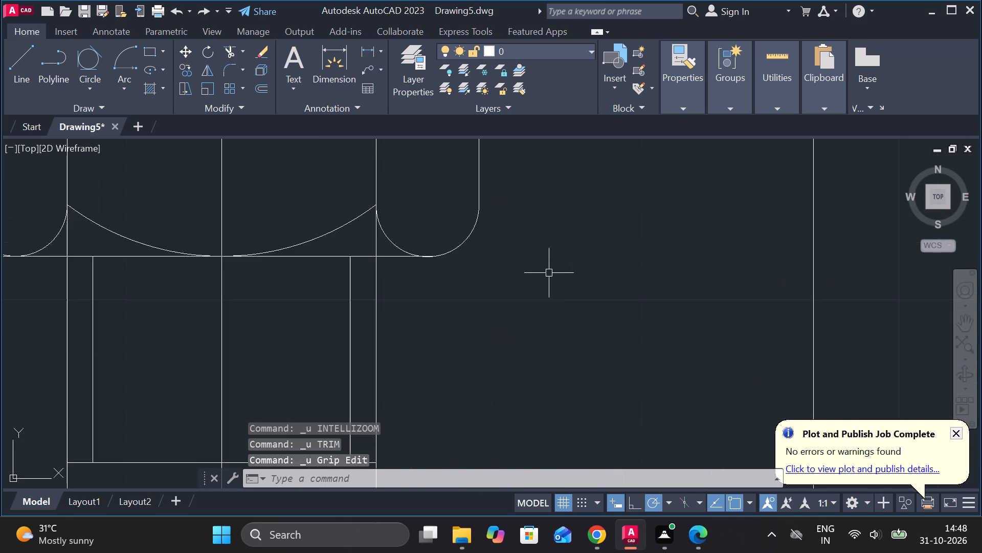
Undo the remaining grip edit and trims of the two recess outlines around the bolt.
{"action": "key", "text": "ctrl+z"}
{"action": "key", "text": "ctrl+z"}
{"action": "key", "text": "ctrl+z"}
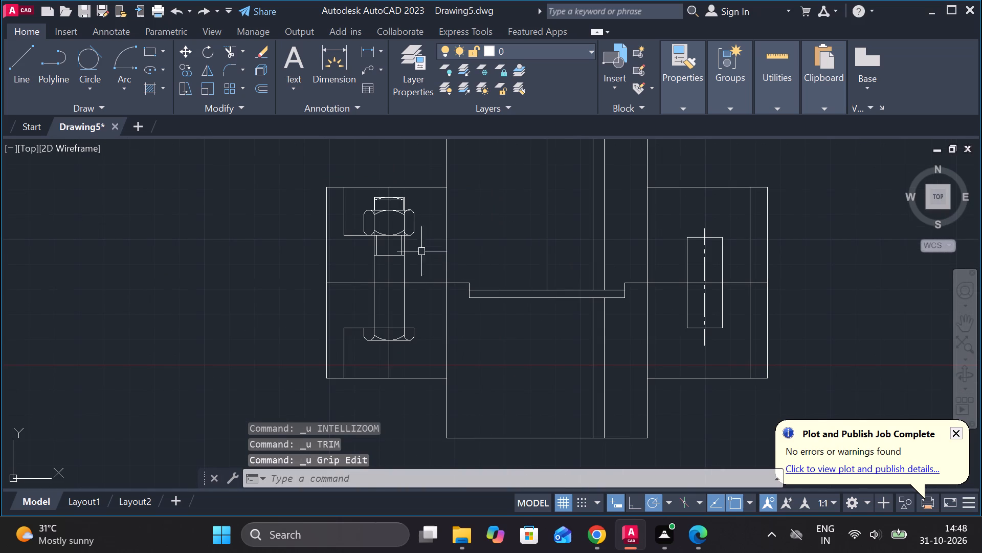
{"action": "key", "text": "ctrl+z"}
Check the vertical distances to the line under the nut from the flange's top edge and from the joint line.
{"action": "scroll", "coordinate": [395, 228], "scroll_direction": "up", "scroll_amount": 1}
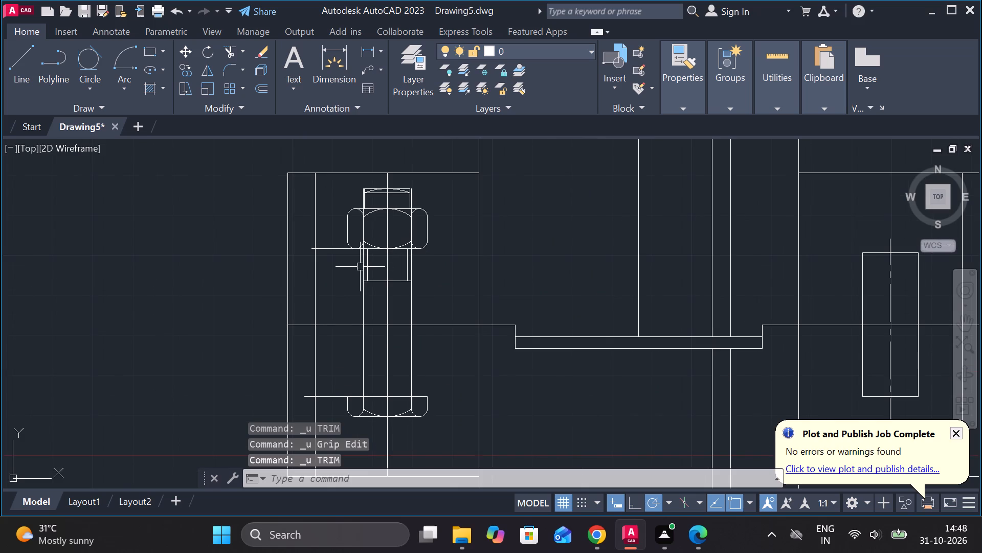
{"action": "middle_click_drag", "start_coordinate": [381, 276], "coordinate": [410, 288]}
{"action": "middle_click", "coordinate": [410, 290]}
{"action": "scroll", "coordinate": [374, 257], "scroll_direction": "up", "scroll_amount": 2}
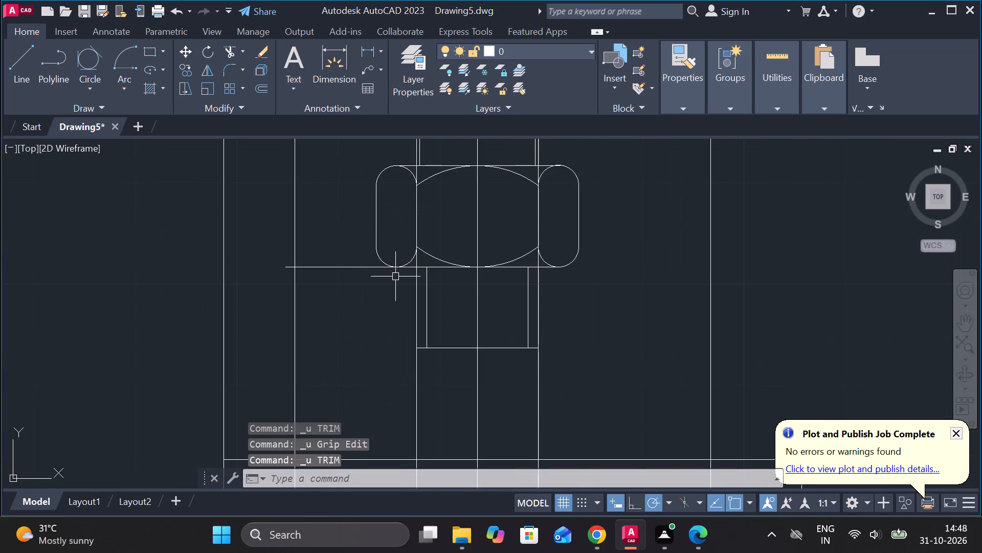
{"action": "scroll", "coordinate": [352, 267], "scroll_direction": "down", "scroll_amount": 2}
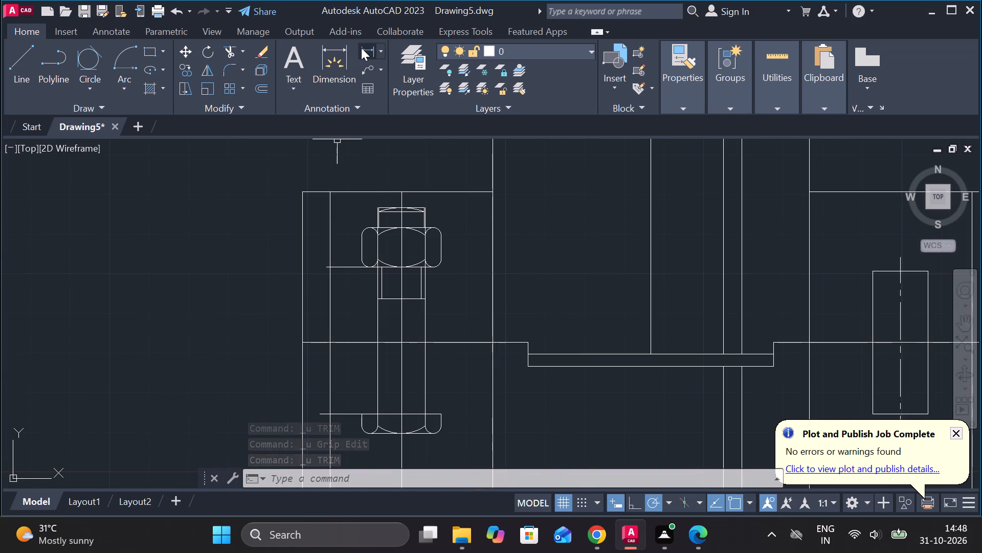
{"action": "left_click", "coordinate": [361, 48]}
{"action": "left_click", "coordinate": [349, 192]}
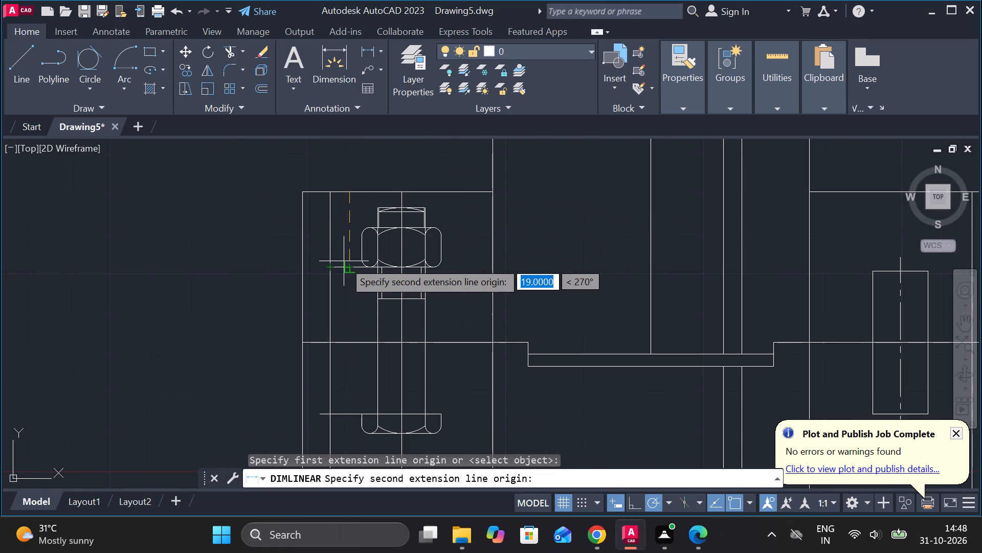
{"action": "key", "text": "Escape"}
{"action": "key", "text": "space"}
{"action": "left_click", "coordinate": [358, 342]}
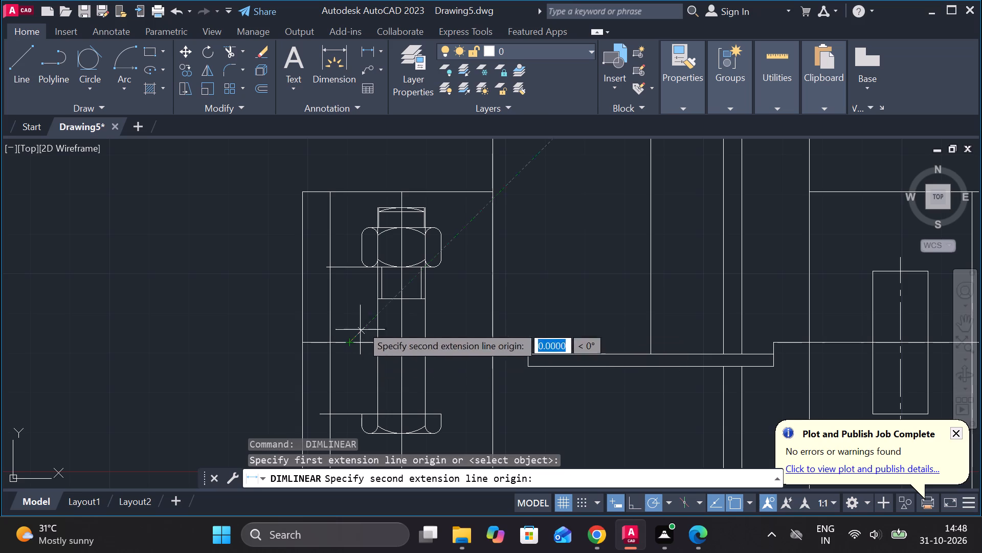
{"action": "scroll", "coordinate": [353, 269], "scroll_direction": "up", "scroll_amount": 2}
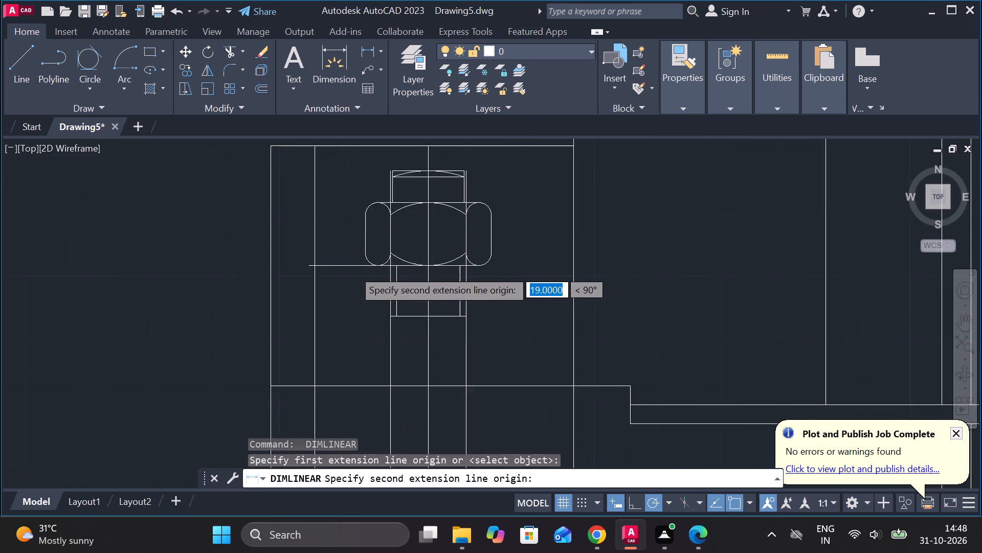
{"action": "key", "text": "Escape"}
Offset the horizontal line under the nut 1 unit downward and erase the original line.
{"action": "left_click", "coordinate": [368, 265]}
{"action": "key", "text": "o"}
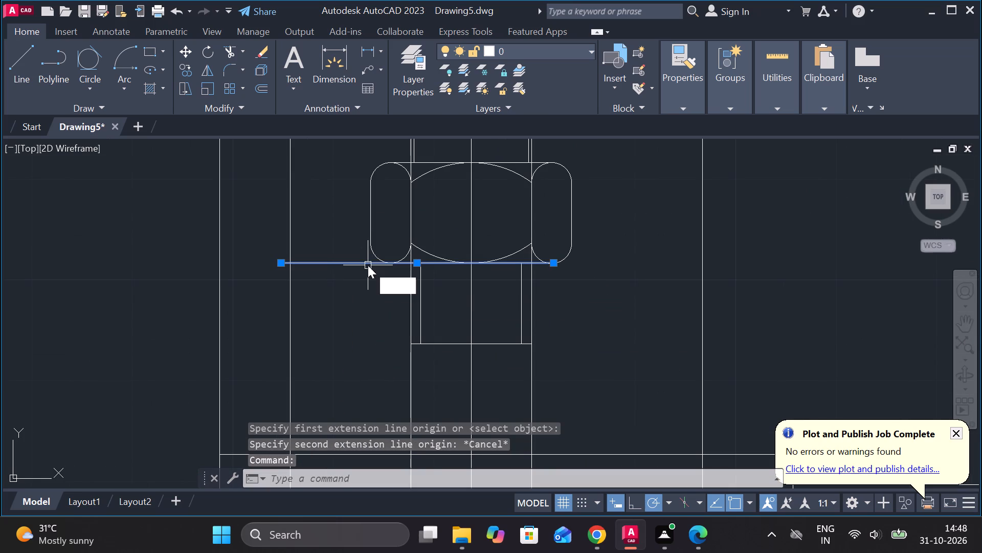
{"action": "key", "text": "Return"}
{"action": "key", "text": "Return"}
{"action": "type", "text": "1"}
{"action": "key", "text": "space"}
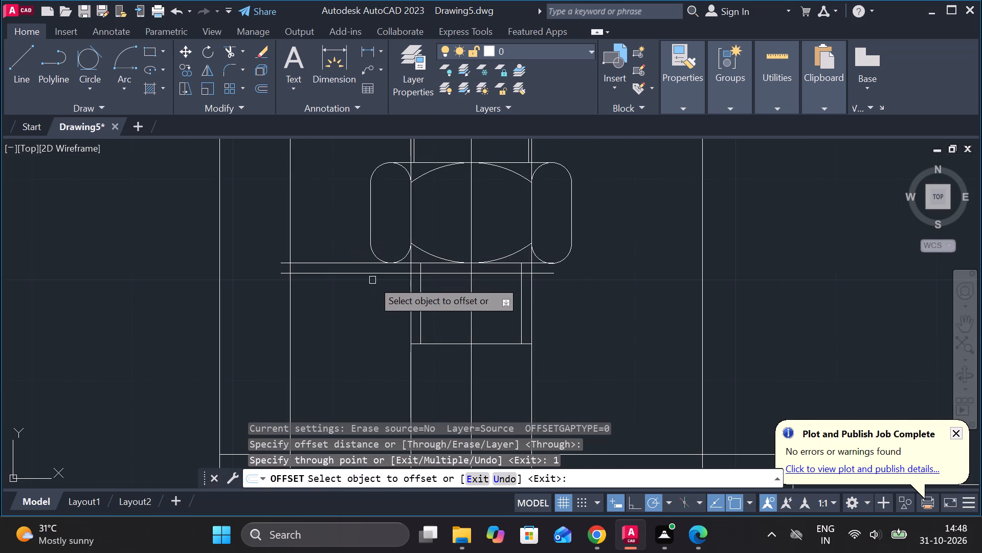
{"action": "key", "text": "Escape"}
{"action": "left_click", "coordinate": [368, 263]}
{"action": "type", "text": "E"}
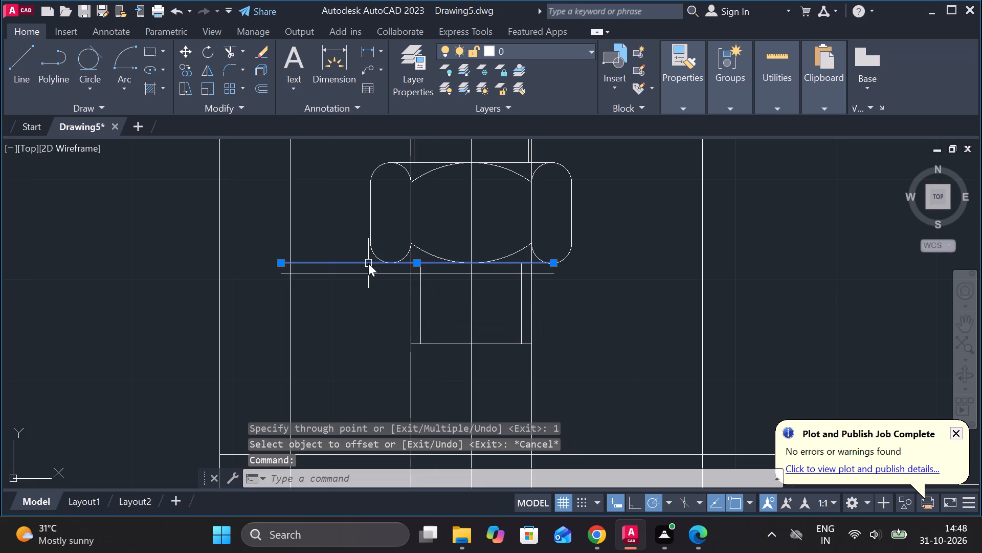
{"action": "key", "text": "space"}
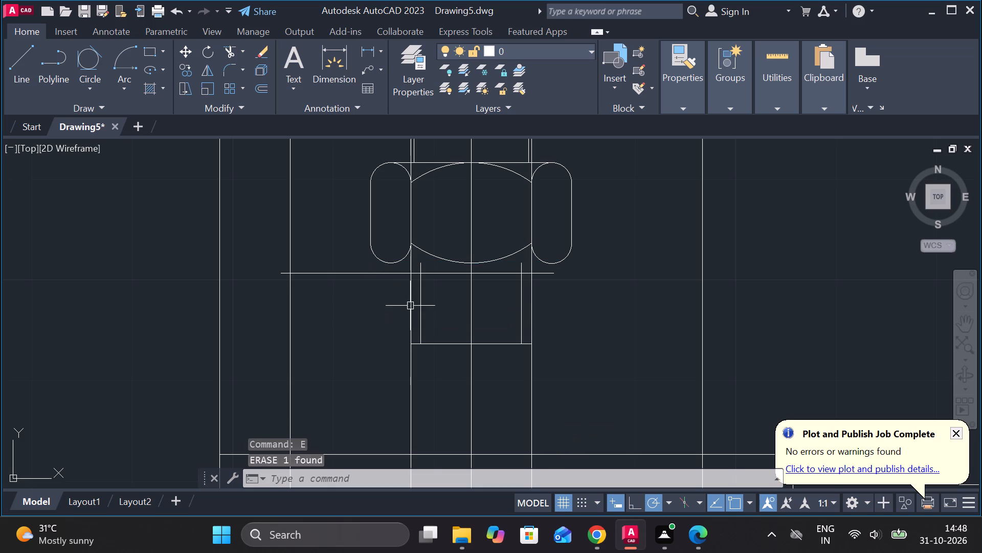
Extend the bolt's two inner thread lines up to the underside arc of the nut.
{"action": "type", "text": "EX"}
{"action": "key", "text": "space"}
{"action": "left_click", "coordinate": [417, 292]}
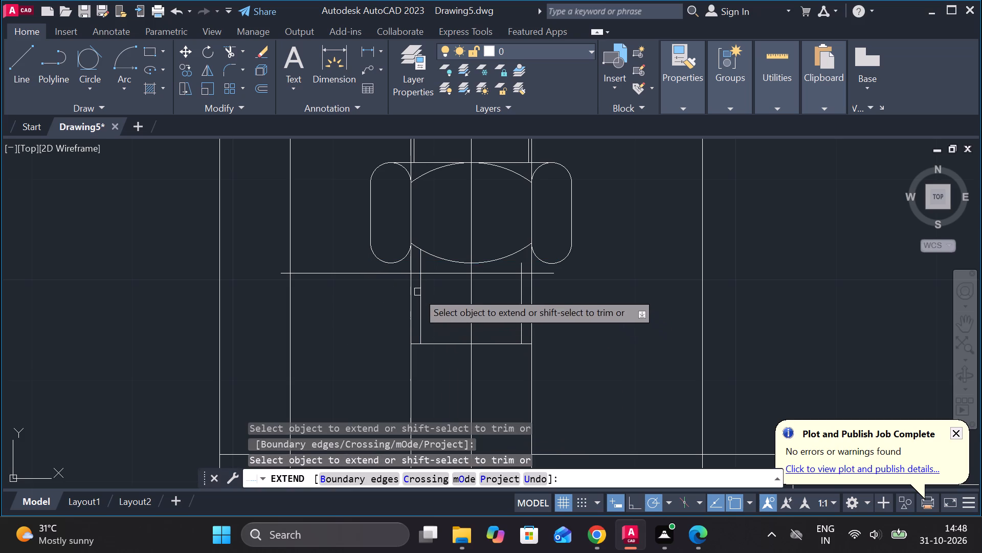
{"action": "left_click", "coordinate": [519, 287]}
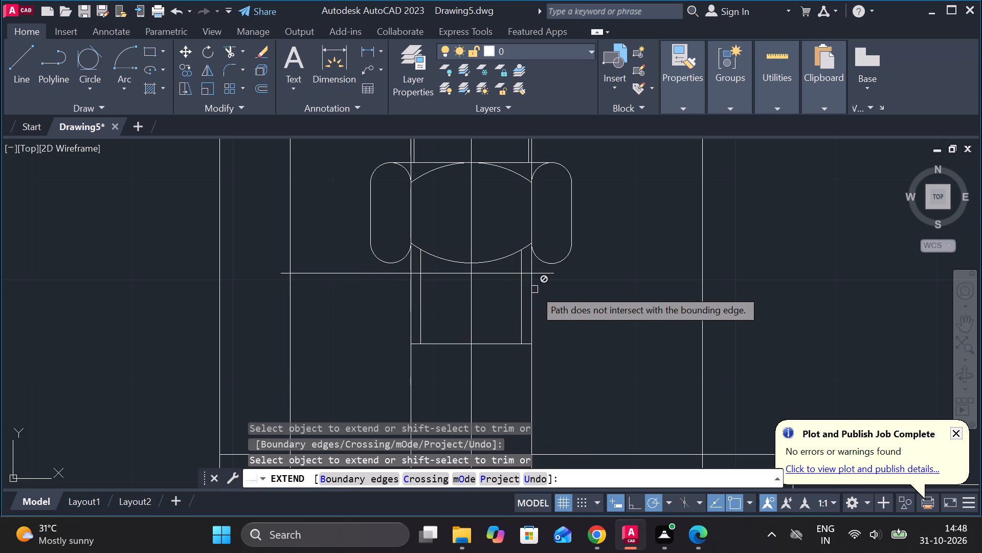
{"action": "scroll", "coordinate": [562, 286], "scroll_direction": "down", "scroll_amount": 2}
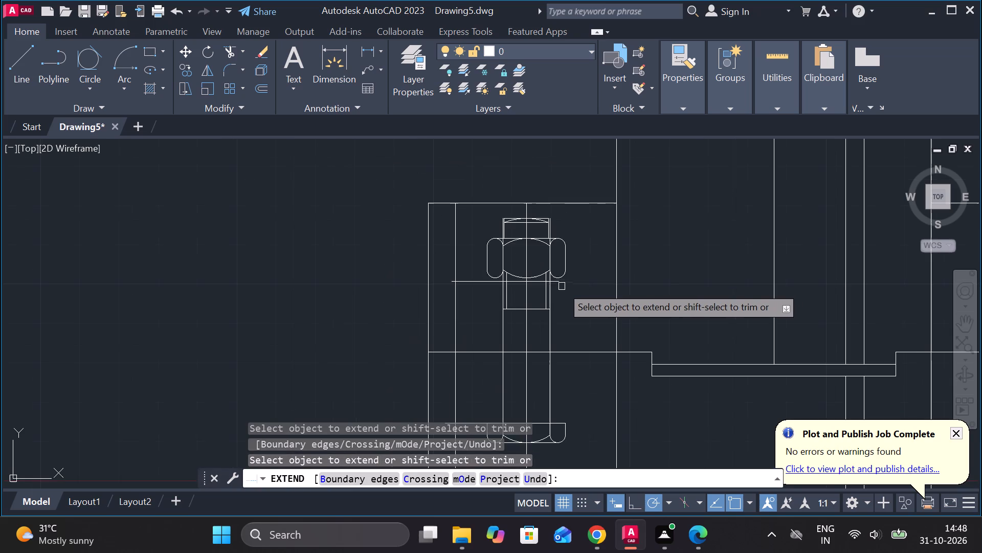
{"action": "key", "text": "Escape"}
Stretch the inner end of the offset line under the nut past the hub's left edge.
{"action": "left_click", "coordinate": [553, 280]}
{"action": "key", "text": "Escape"}
{"action": "scroll", "coordinate": [562, 283], "scroll_direction": "up", "scroll_amount": 2}
{"action": "left_click", "coordinate": [544, 281]}
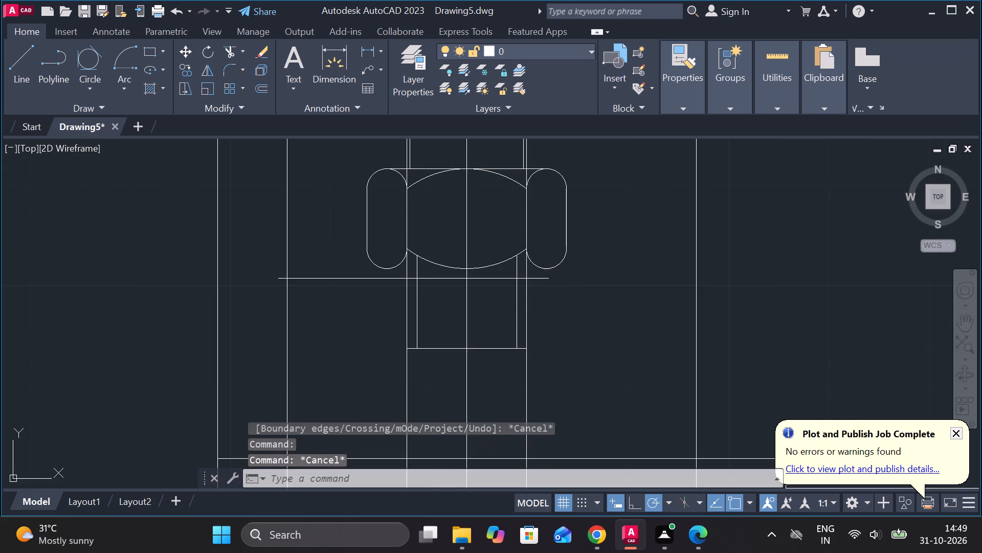
{"action": "left_click", "coordinate": [551, 279]}
{"action": "left_click", "coordinate": [725, 279]}
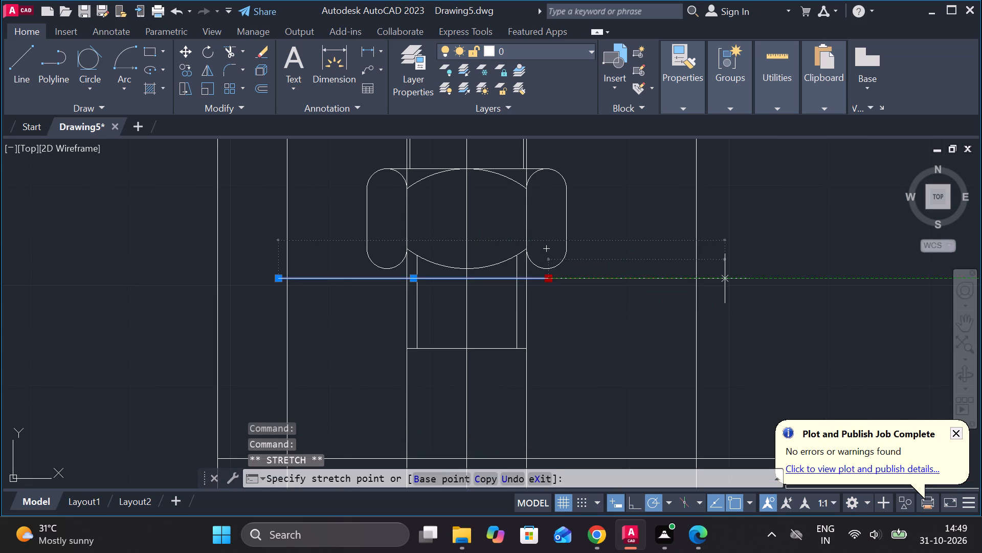
{"action": "key", "text": "Escape"}
Trim the upper recess's side line below its floor and both overhanging ends of the floor line.
{"action": "type", "text": "TR"}
{"action": "key", "text": "space"}
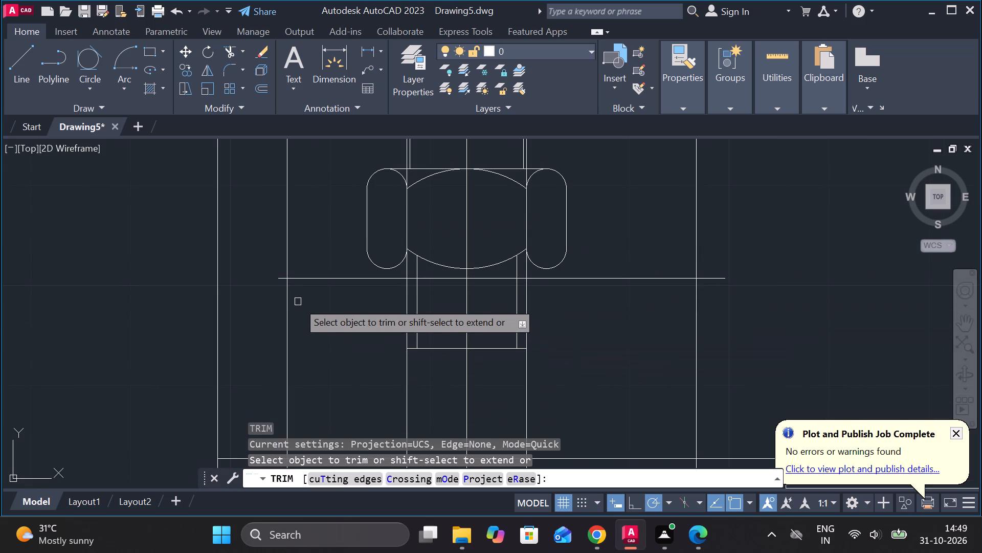
{"action": "left_click", "coordinate": [288, 291]}
{"action": "scroll", "coordinate": [288, 291], "scroll_direction": "down", "scroll_amount": 2}
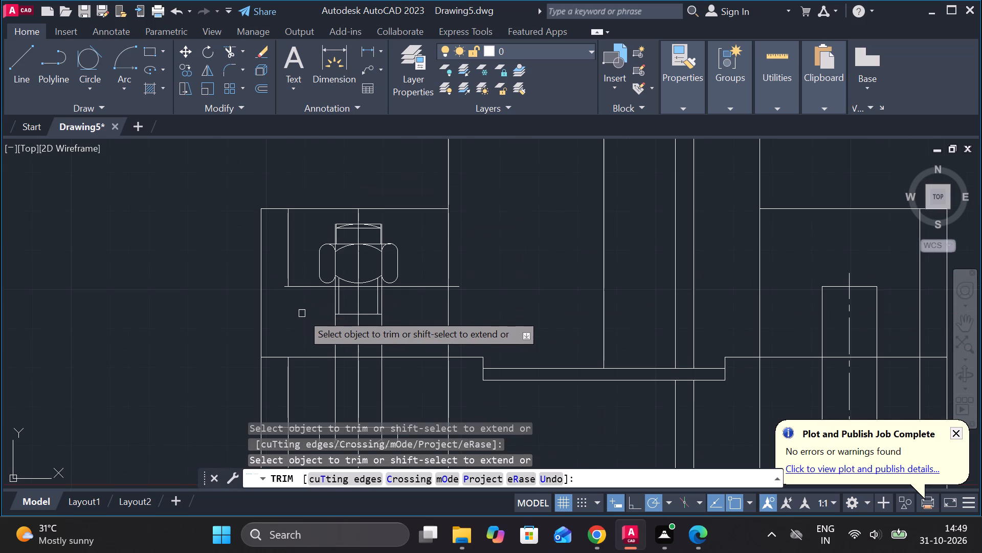
{"action": "scroll", "coordinate": [302, 313], "scroll_direction": "down", "scroll_amount": 2}
{"action": "scroll", "coordinate": [302, 313], "scroll_direction": "up", "scroll_amount": 2}
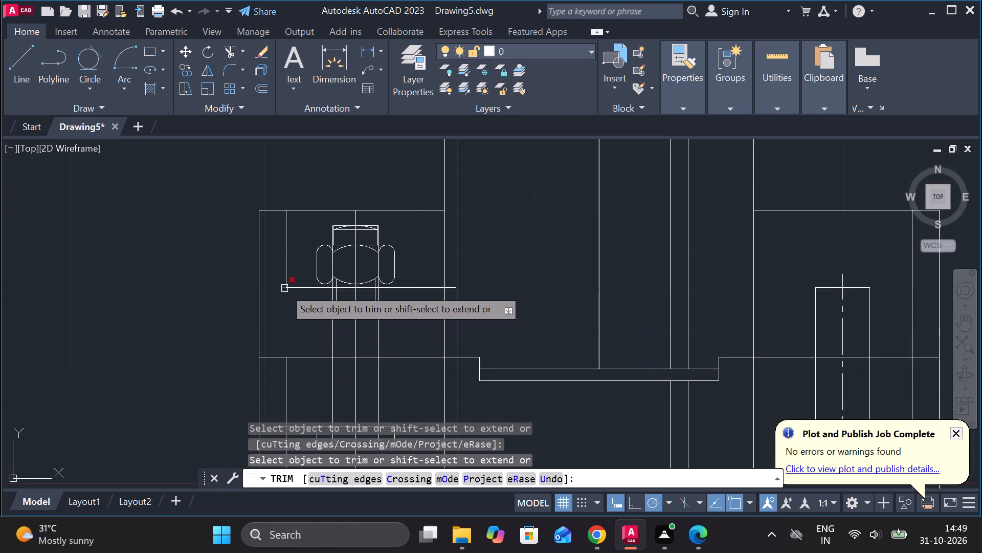
{"action": "left_click", "coordinate": [282, 288]}
{"action": "left_click", "coordinate": [451, 287]}
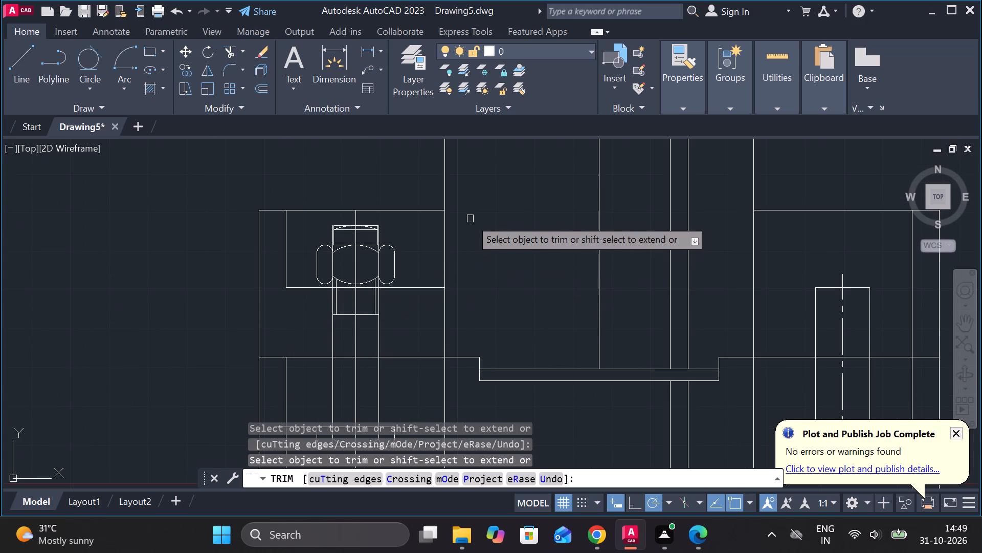
Trim the lower recess's side line up to the joint line and the outer overhang of its horizontal line.
{"action": "scroll", "coordinate": [476, 228], "scroll_direction": "down", "scroll_amount": 1}
{"action": "scroll", "coordinate": [364, 367], "scroll_direction": "up", "scroll_amount": 2}
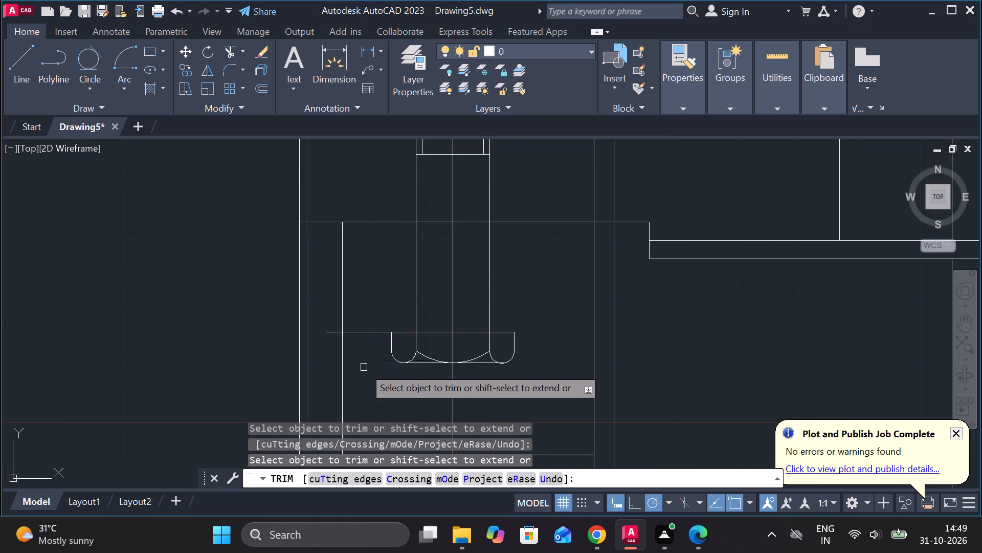
{"action": "left_click", "coordinate": [342, 304]}
{"action": "left_click", "coordinate": [336, 330]}
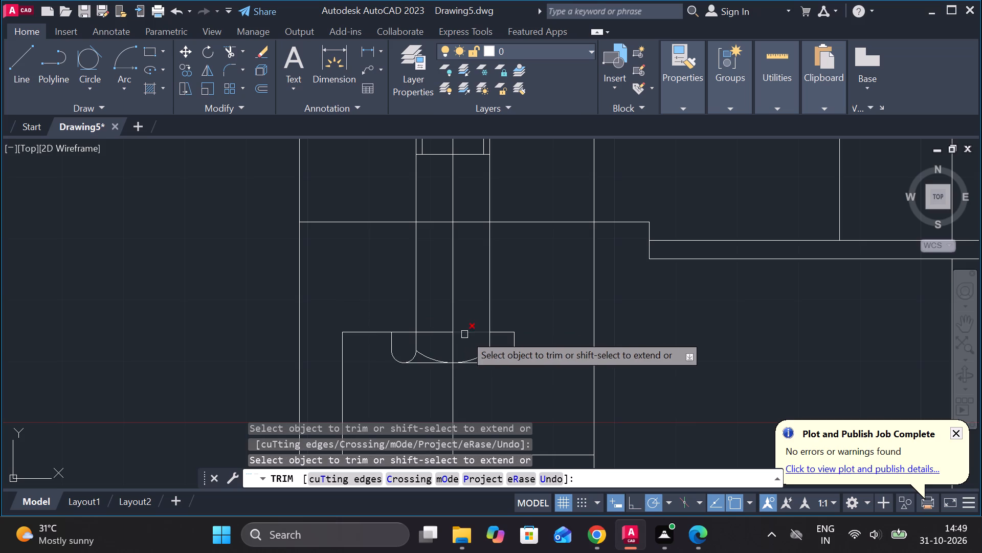
{"action": "key", "text": "Escape"}
Stretch the inner end of the lower recess's horizontal line past the hub's left edge.
{"action": "left_click", "coordinate": [503, 332]}
{"action": "left_click", "coordinate": [518, 333]}
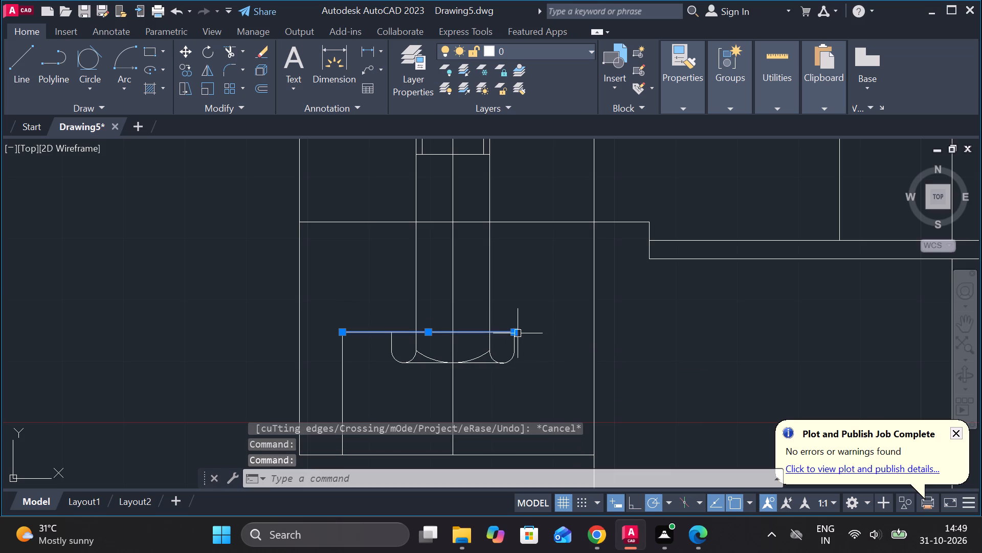
{"action": "left_click", "coordinate": [517, 333]}
{"action": "left_click", "coordinate": [613, 338]}
{"action": "key", "text": "Escape"}
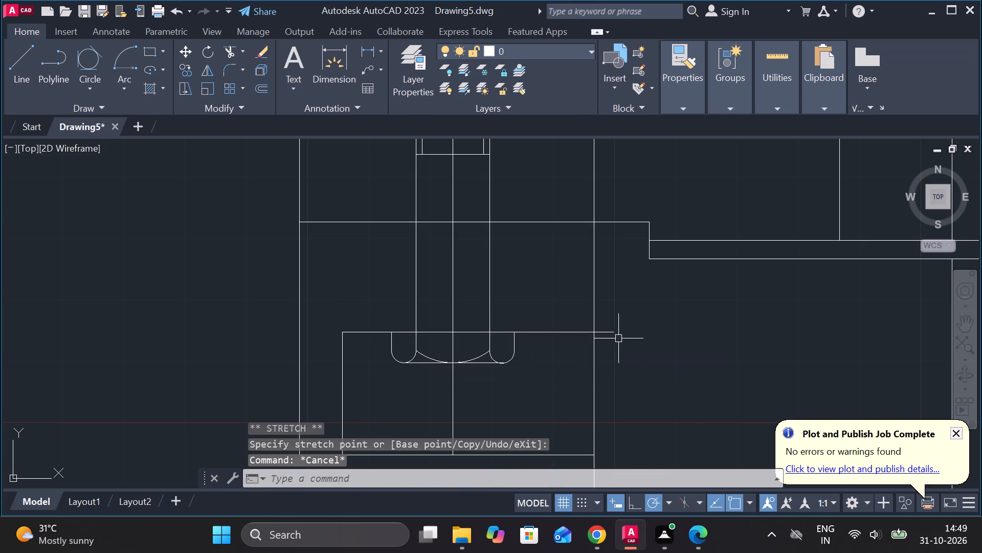
Trim the lower recess line's overhang and the hub's left edge between the joint line and that recess.
{"action": "type", "text": "TR"}
{"action": "key", "text": "space"}
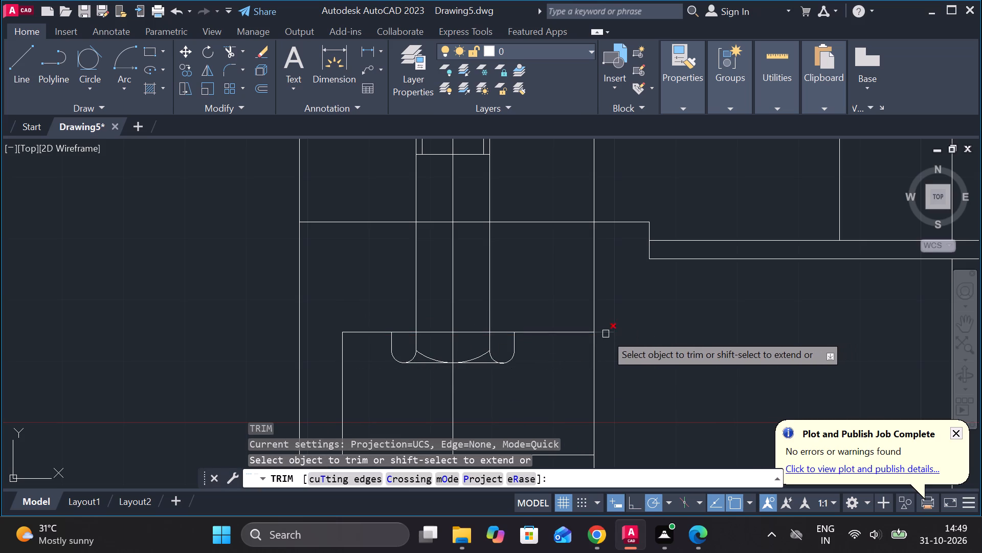
{"action": "left_click", "coordinate": [606, 334]}
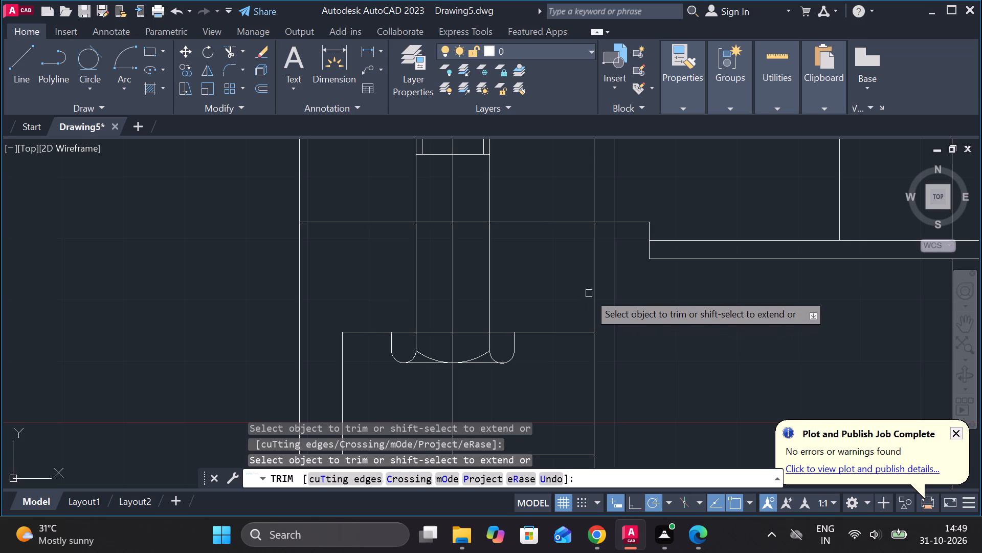
{"action": "left_click", "coordinate": [589, 293]}
{"action": "left_click", "coordinate": [617, 307]}
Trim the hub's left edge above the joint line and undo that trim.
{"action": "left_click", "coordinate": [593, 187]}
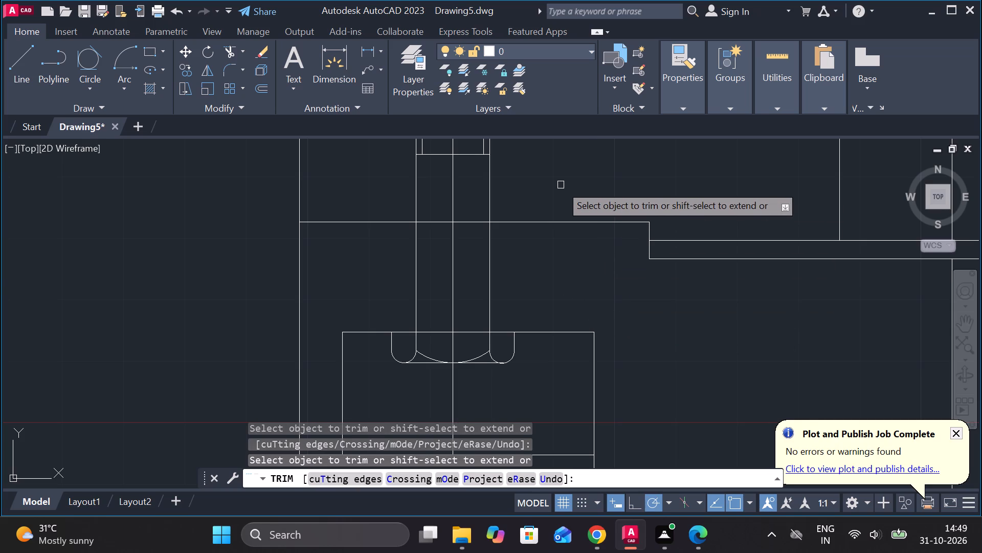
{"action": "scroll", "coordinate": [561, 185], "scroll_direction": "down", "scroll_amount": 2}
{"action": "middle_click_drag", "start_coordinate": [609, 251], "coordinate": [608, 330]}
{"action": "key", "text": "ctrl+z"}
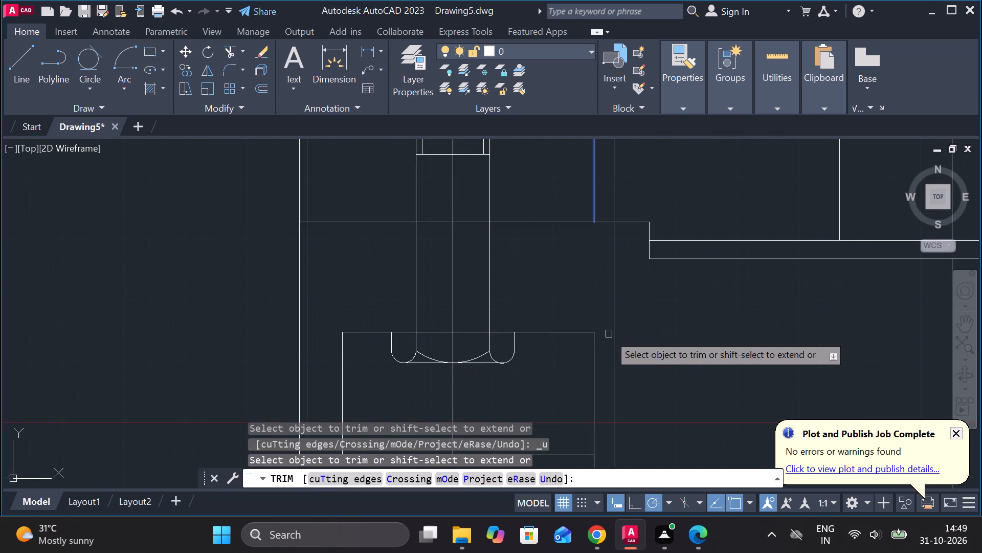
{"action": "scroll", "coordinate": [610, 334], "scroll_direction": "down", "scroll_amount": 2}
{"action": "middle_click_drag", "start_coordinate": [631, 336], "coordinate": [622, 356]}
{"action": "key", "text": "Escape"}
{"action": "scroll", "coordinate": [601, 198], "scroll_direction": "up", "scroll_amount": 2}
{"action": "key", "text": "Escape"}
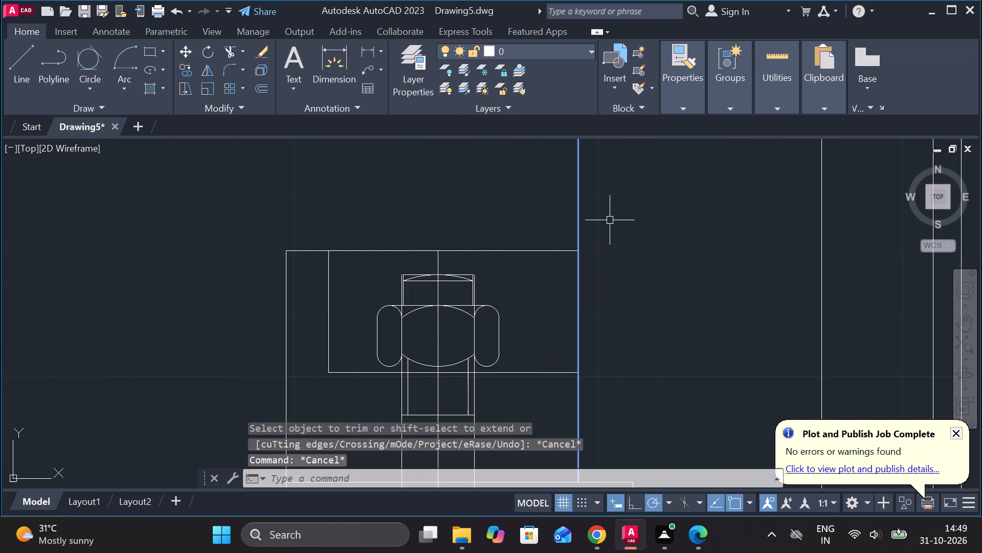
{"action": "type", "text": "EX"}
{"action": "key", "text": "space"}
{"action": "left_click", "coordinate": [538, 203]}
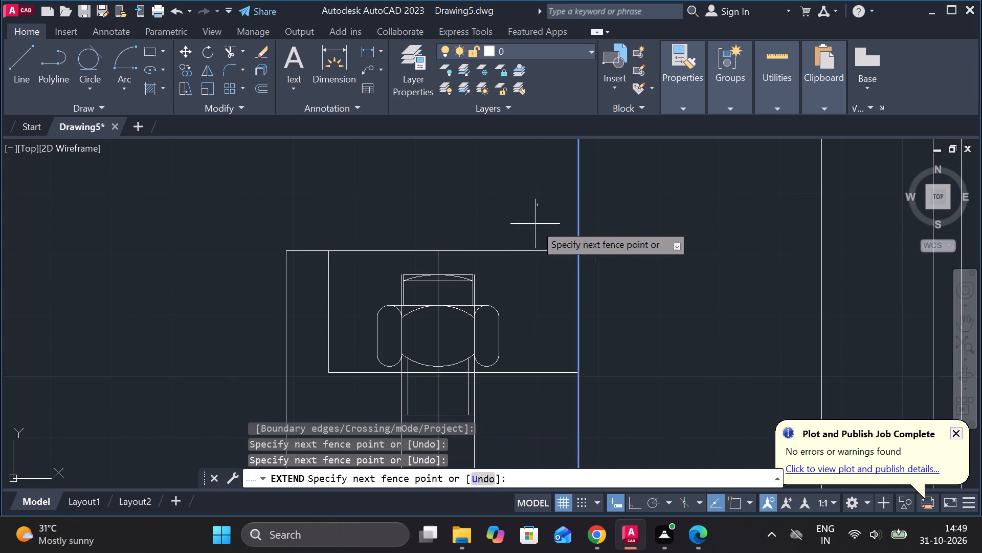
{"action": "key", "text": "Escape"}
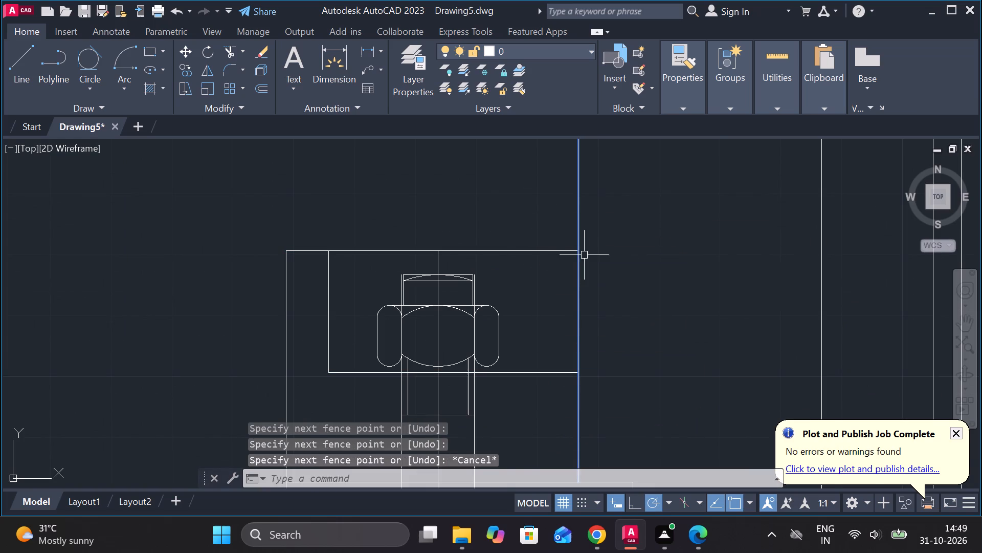
Trim the hub's left edge between the upper recess floor and the joint line.
{"action": "scroll", "coordinate": [622, 236], "scroll_direction": "down", "scroll_amount": 2}
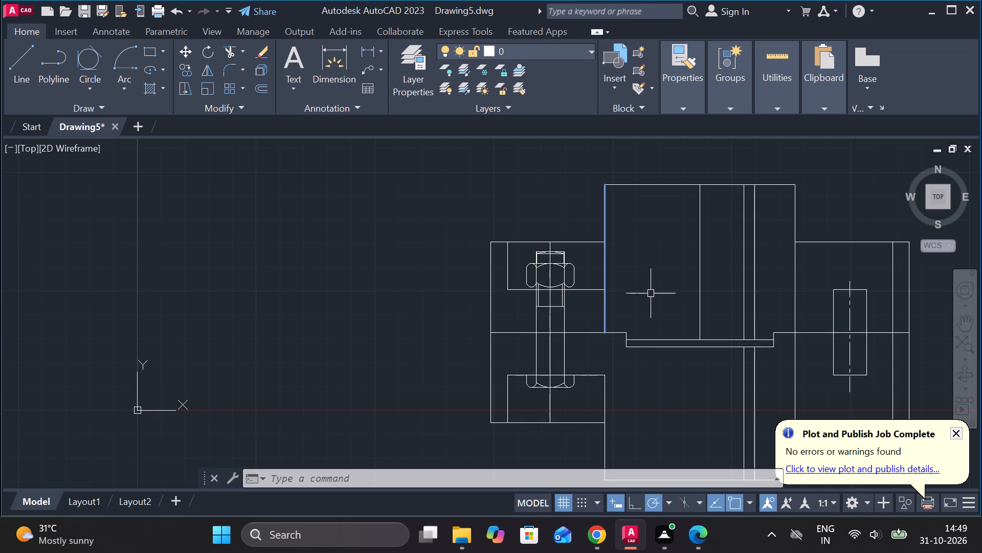
{"action": "type", "text": "TR"}
{"action": "key", "text": "space"}
{"action": "left_click", "coordinate": [602, 304]}
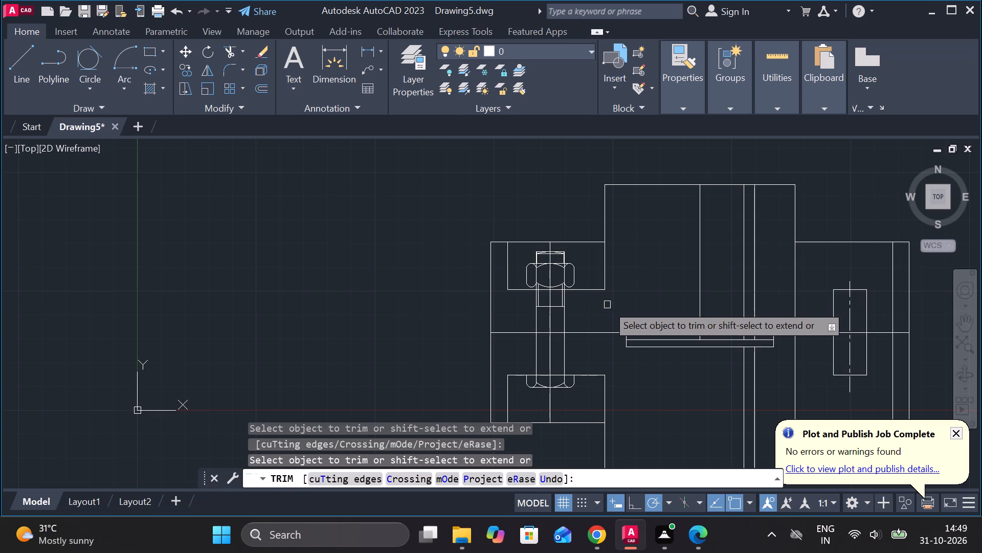
{"action": "middle_click_drag", "start_coordinate": [639, 307], "coordinate": [641, 299]}
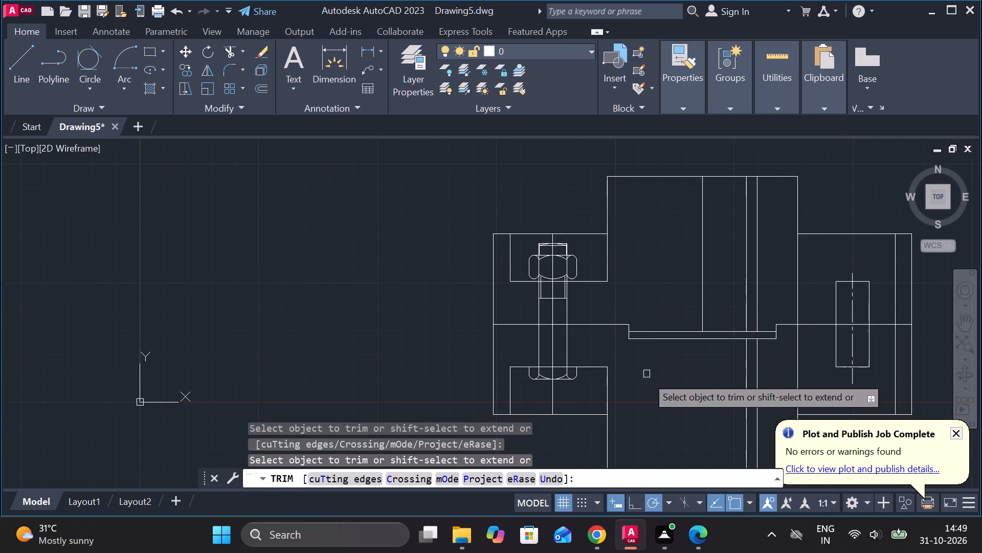
{"action": "middle_click_drag", "start_coordinate": [648, 390], "coordinate": [631, 324]}
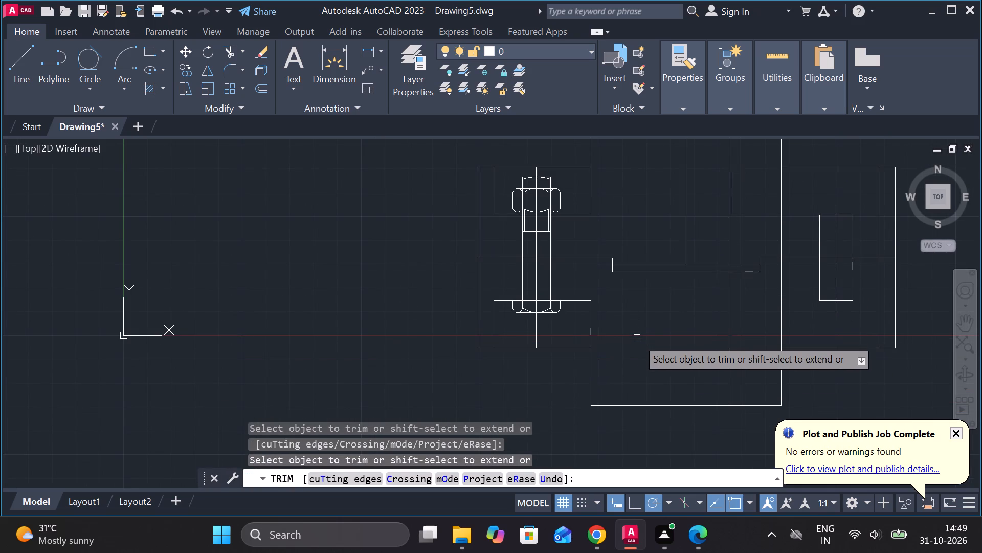
Fillet the upper recess's outer bottom corner beside the nut with radius 7, with the fillet's Trim mode on.
{"action": "key", "text": "Escape"}
{"action": "middle_click_drag", "start_coordinate": [703, 238], "coordinate": [617, 297]}
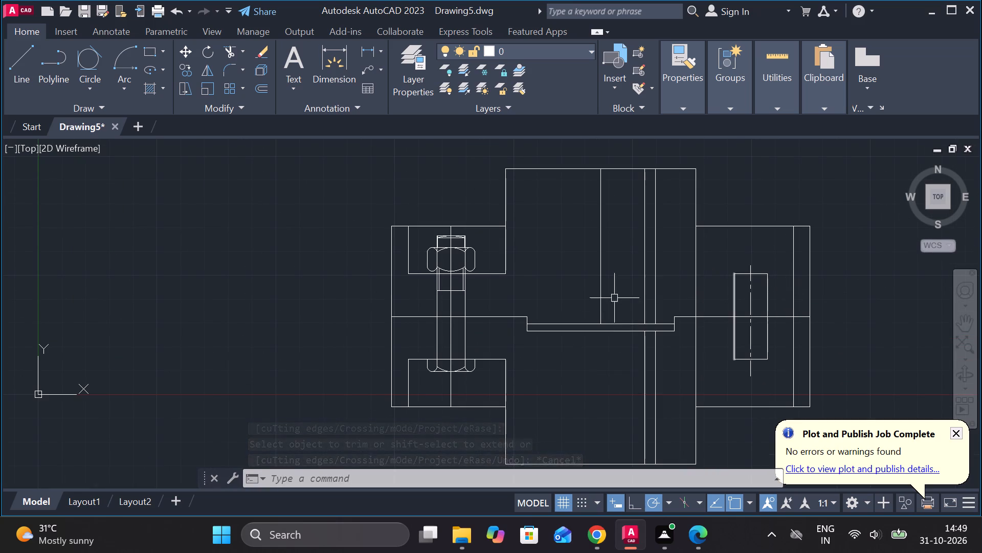
{"action": "type", "text": "F"}
{"action": "key", "text": "space"}
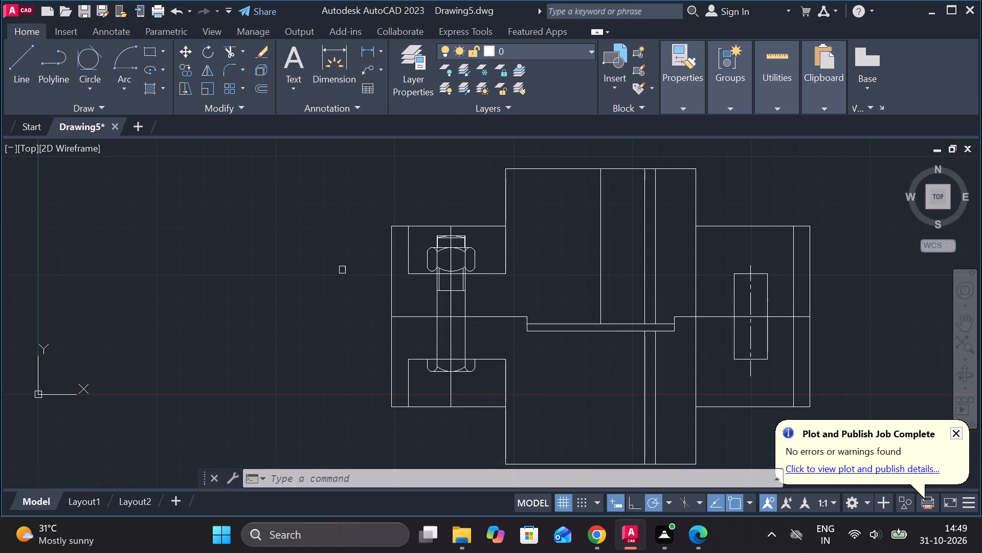
{"action": "left_click", "coordinate": [572, 480]}
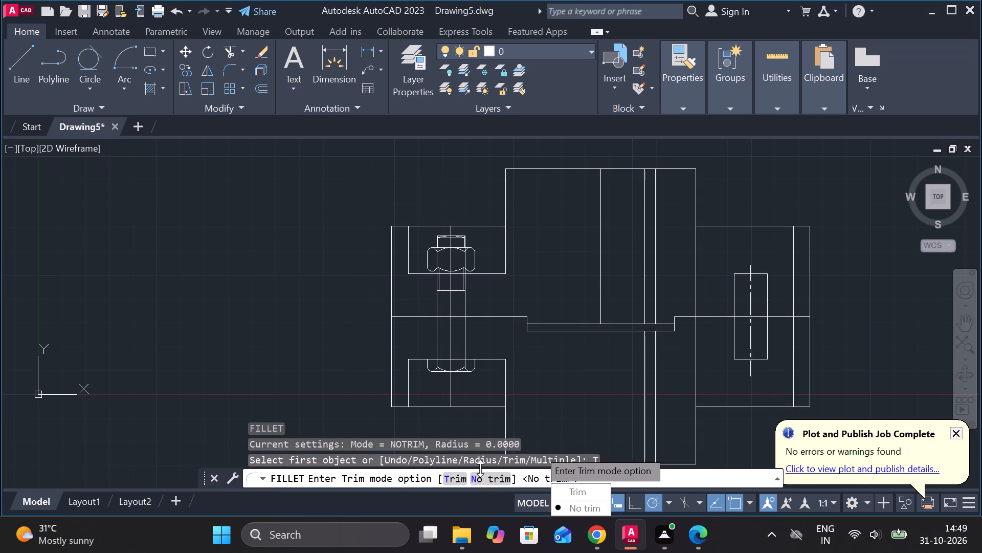
{"action": "left_click", "coordinate": [449, 478]}
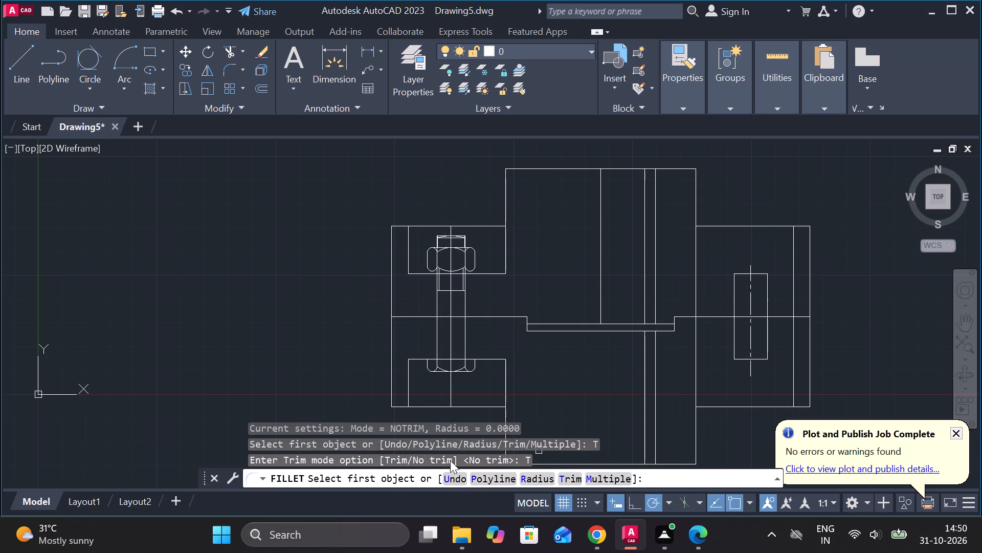
{"action": "type", "text": "R"}
{"action": "key", "text": "space"}
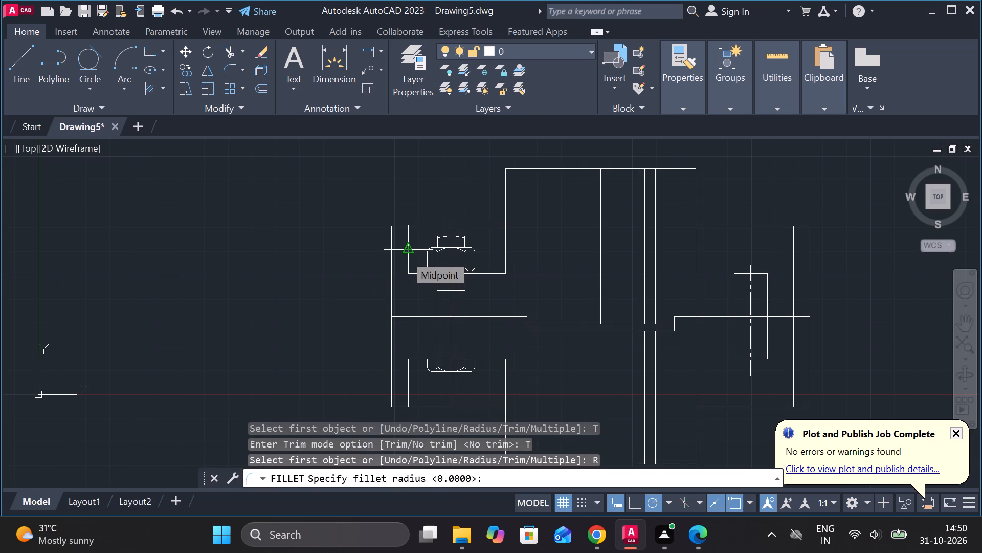
{"action": "type", "text": "7"}
{"action": "key", "text": "space"}
{"action": "scroll", "coordinate": [408, 266], "scroll_direction": "up", "scroll_amount": 2}
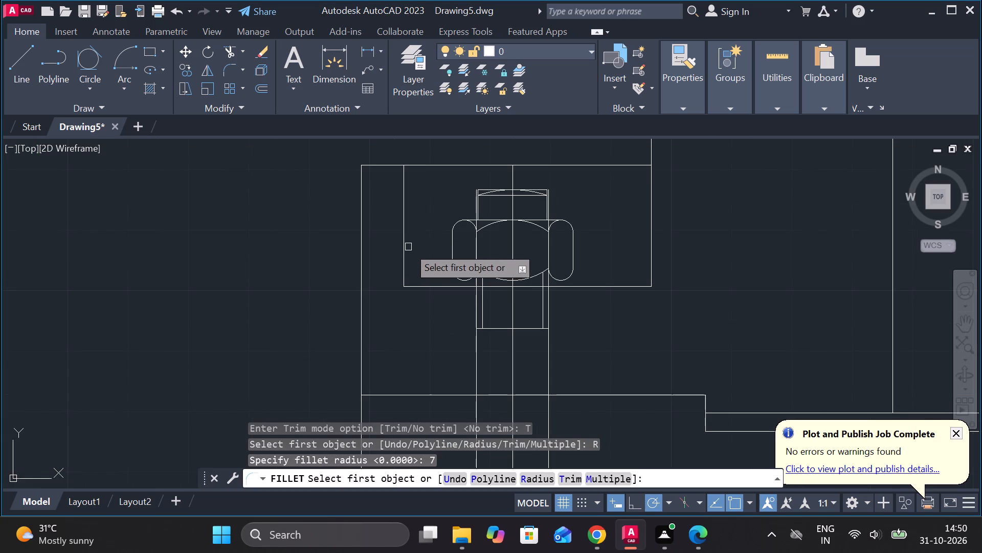
{"action": "left_click", "coordinate": [405, 243]}
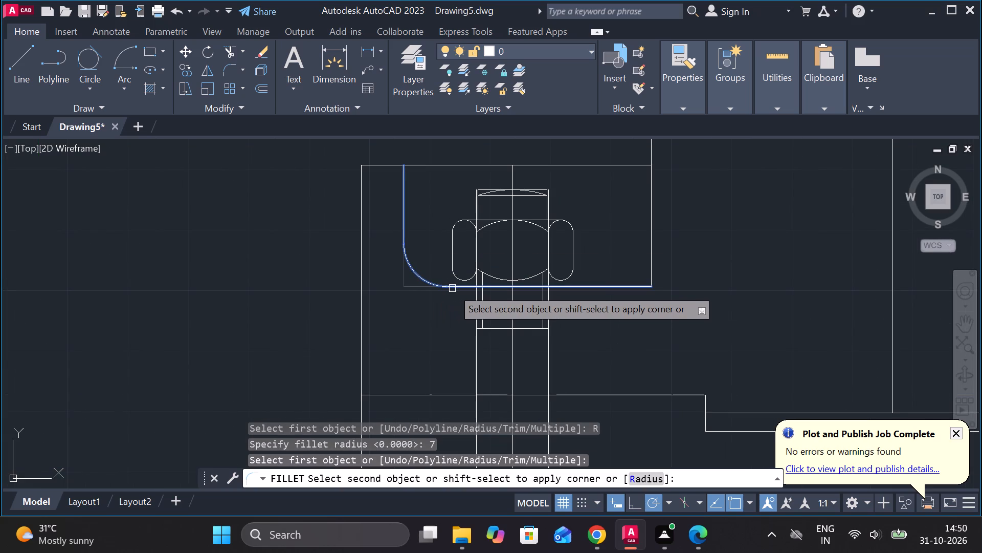
{"action": "left_click", "coordinate": [452, 288]}
{"action": "key", "text": "Escape"}
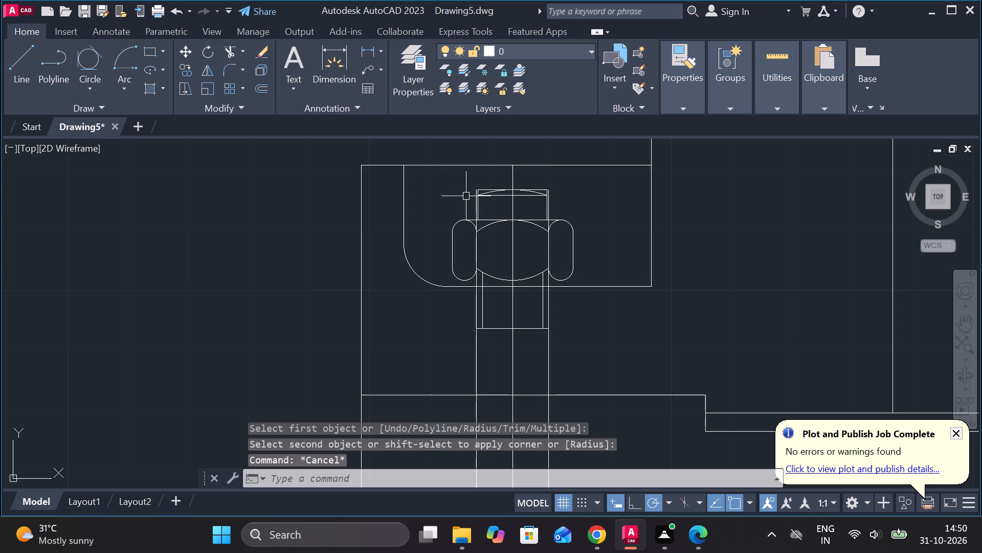
Move the nut and bolt end down so the nut's lowest arc point rests on the upper recess floor.
{"action": "scroll", "coordinate": [527, 258], "scroll_direction": "up", "scroll_amount": 2}
{"action": "scroll", "coordinate": [443, 314], "scroll_direction": "down", "scroll_amount": 1}
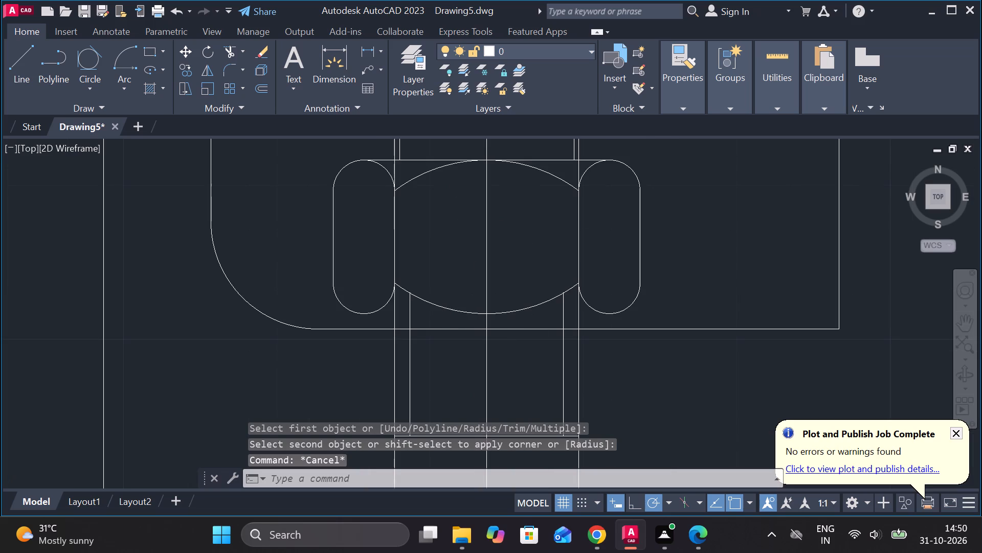
{"action": "left_click", "coordinate": [360, 163]}
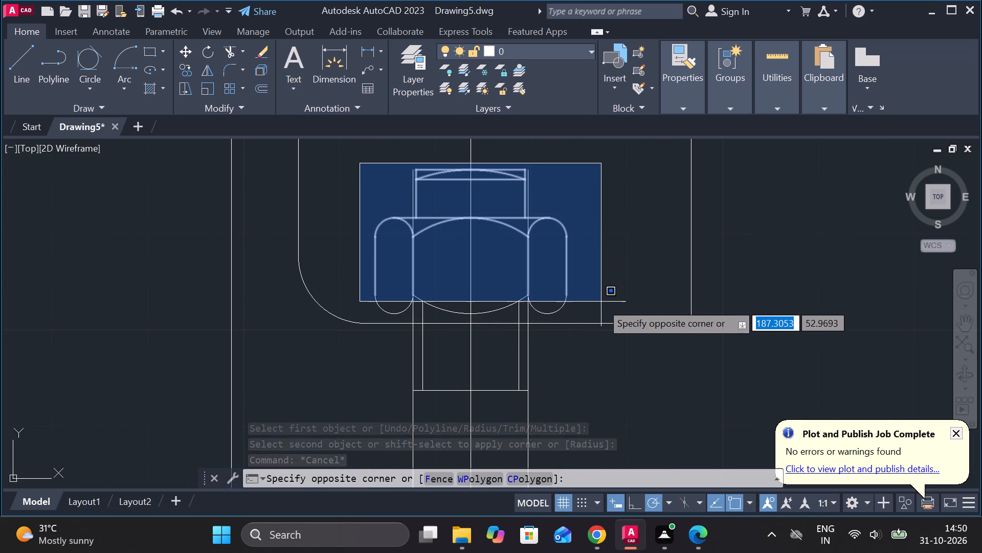
{"action": "left_click", "coordinate": [609, 315]}
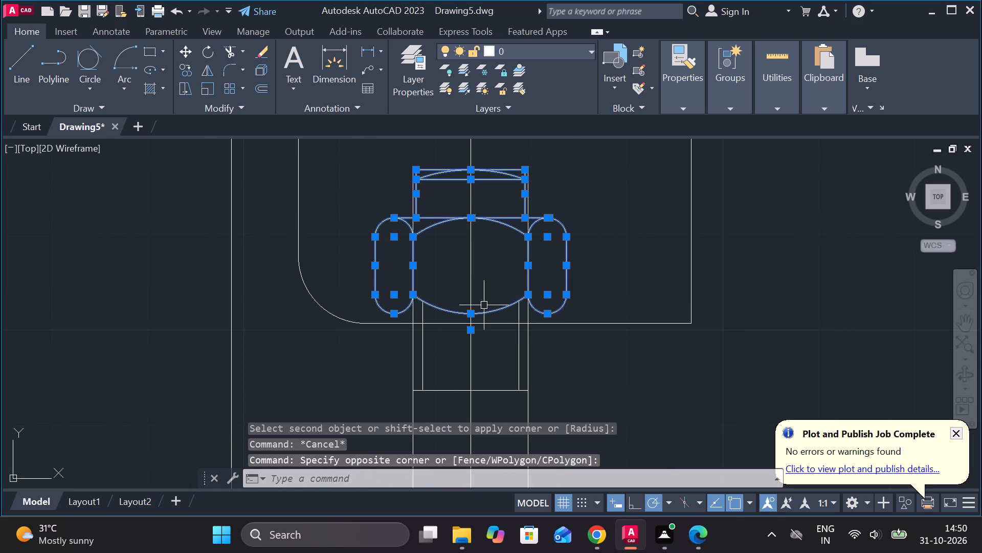
{"action": "key", "text": "m"}
{"action": "key", "text": "Return"}
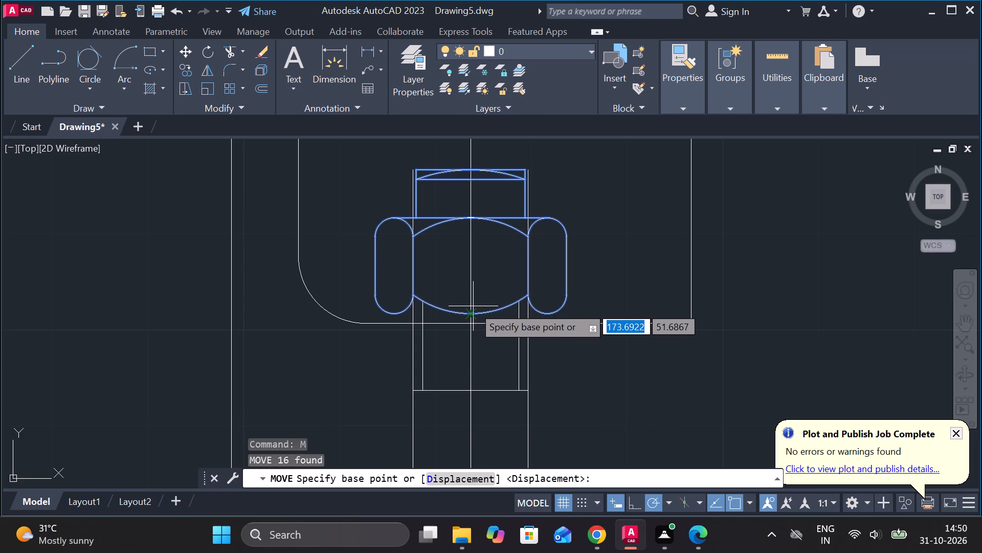
{"action": "left_click", "coordinate": [470, 312]}
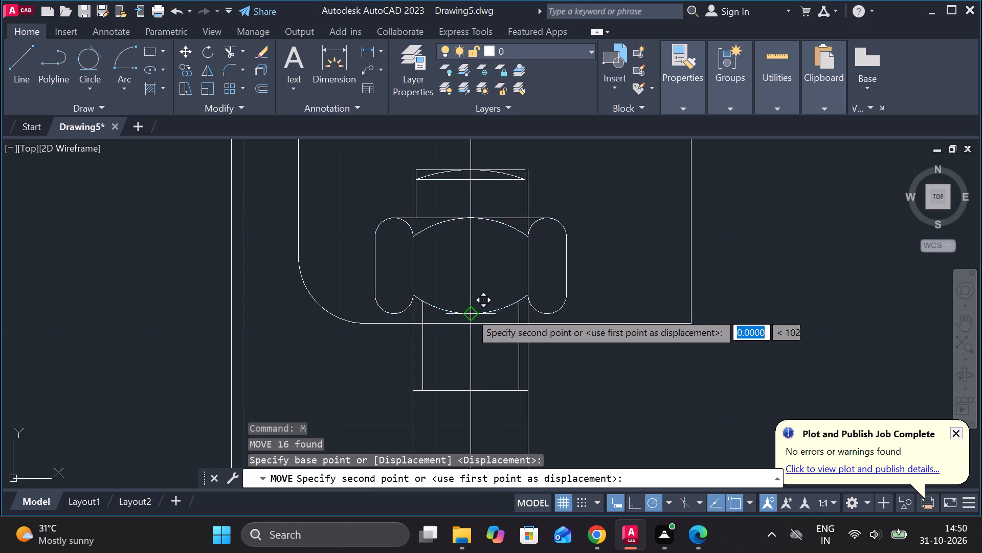
{"action": "left_click", "coordinate": [466, 322]}
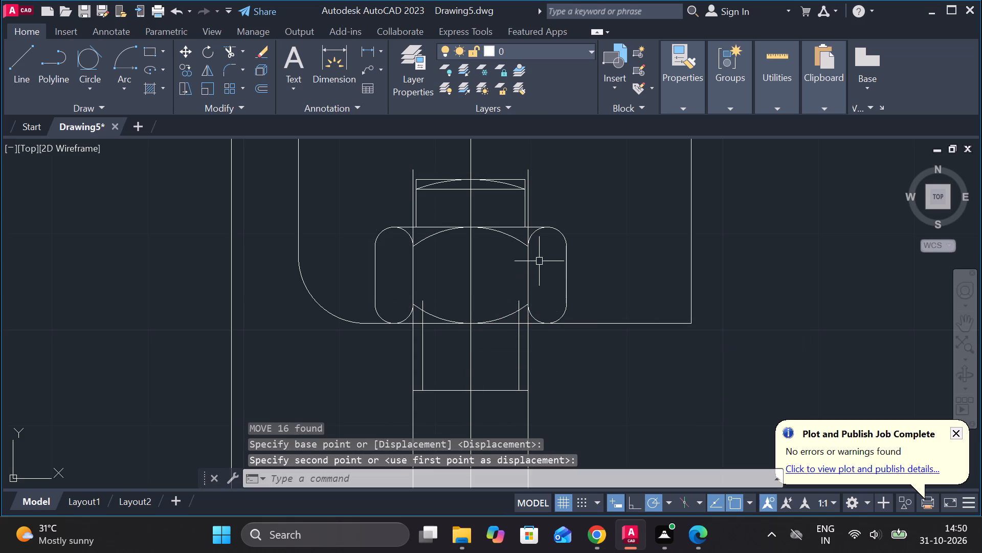
{"action": "scroll", "coordinate": [436, 167], "scroll_direction": "up", "scroll_amount": 1}
{"action": "key", "text": "Escape"}
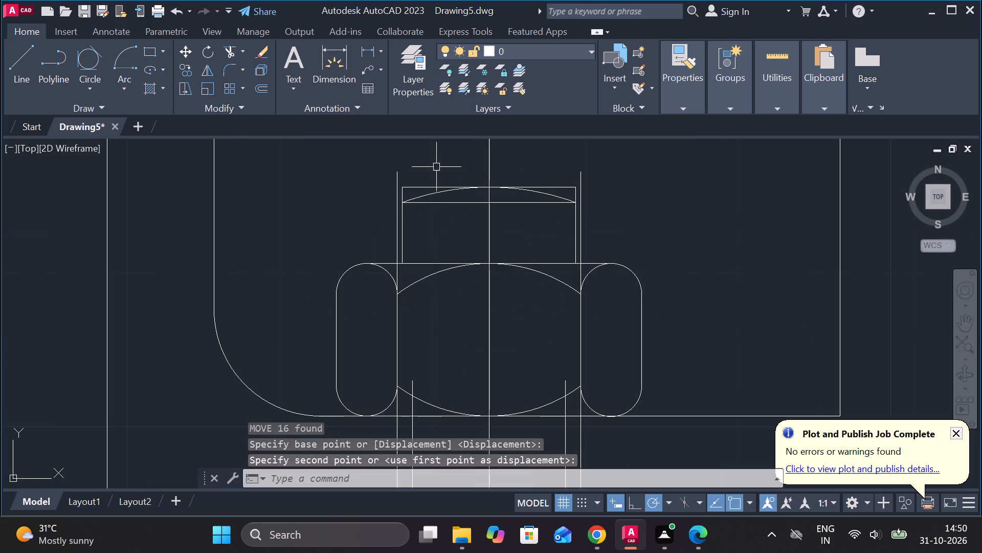
Extend both ends of the bolt end's top line to the outer shank lines.
{"action": "type", "text": "TR"}
{"action": "key", "text": "space"}
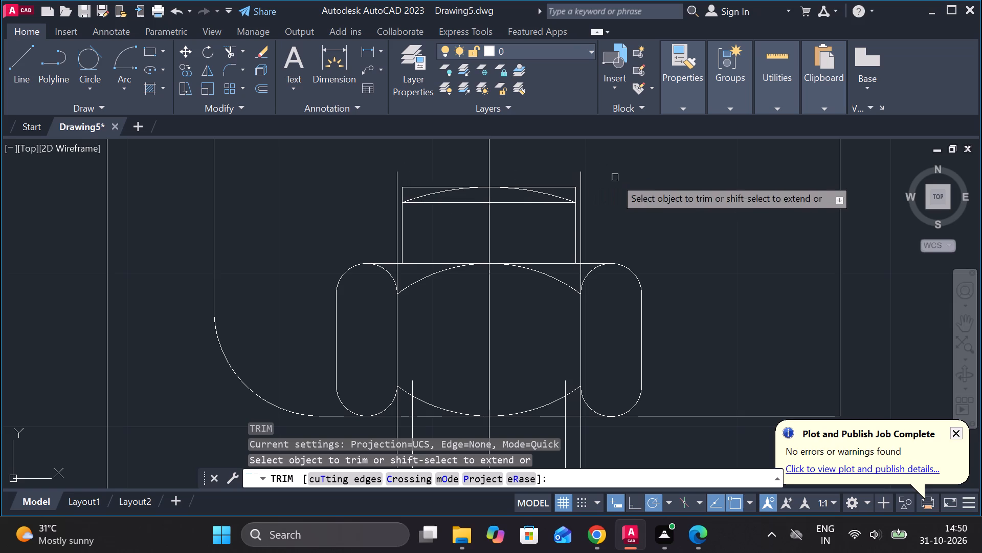
{"action": "key", "text": "Escape"}
{"action": "type", "text": "EX"}
{"action": "key", "text": "space"}
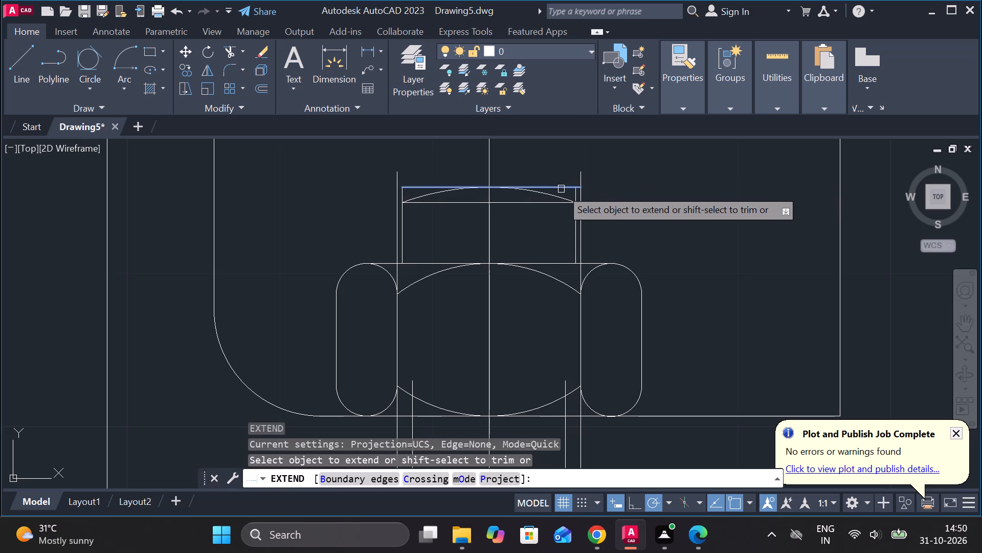
{"action": "left_click", "coordinate": [553, 189]}
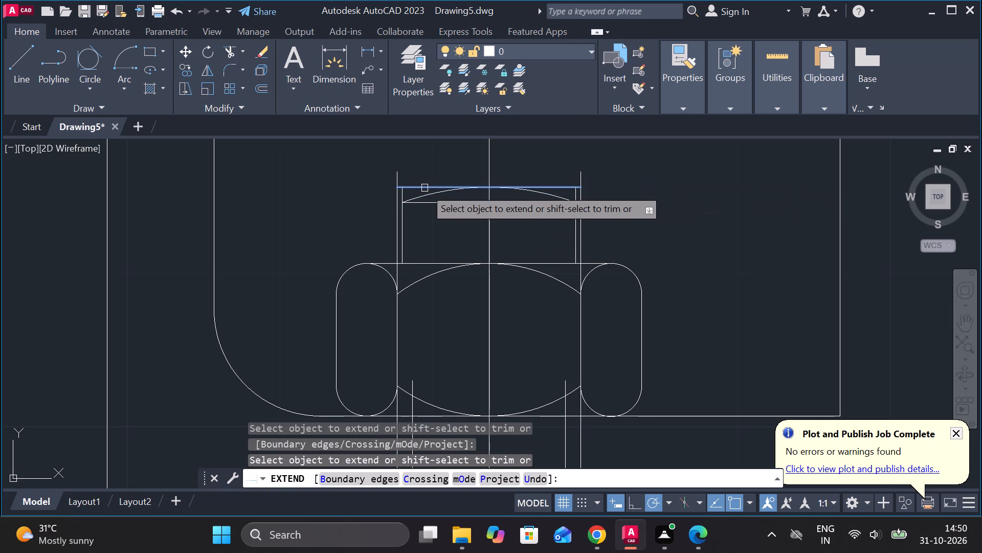
{"action": "left_click", "coordinate": [425, 188]}
{"action": "key", "text": "Escape"}
Trim the left shank line's overhang above the bolt end's top line.
{"action": "type", "text": "TR"}
{"action": "key", "text": "space"}
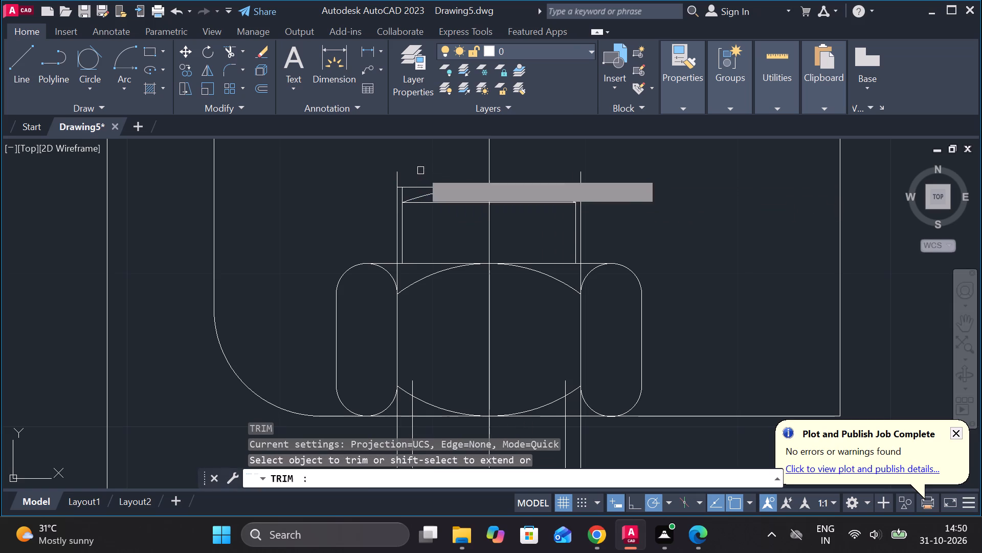
{"action": "left_click", "coordinate": [397, 176]}
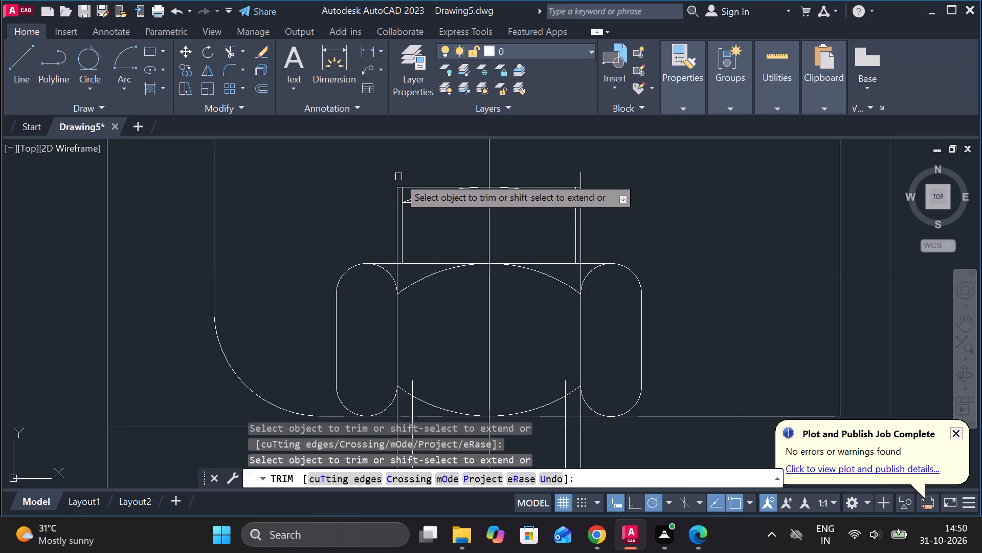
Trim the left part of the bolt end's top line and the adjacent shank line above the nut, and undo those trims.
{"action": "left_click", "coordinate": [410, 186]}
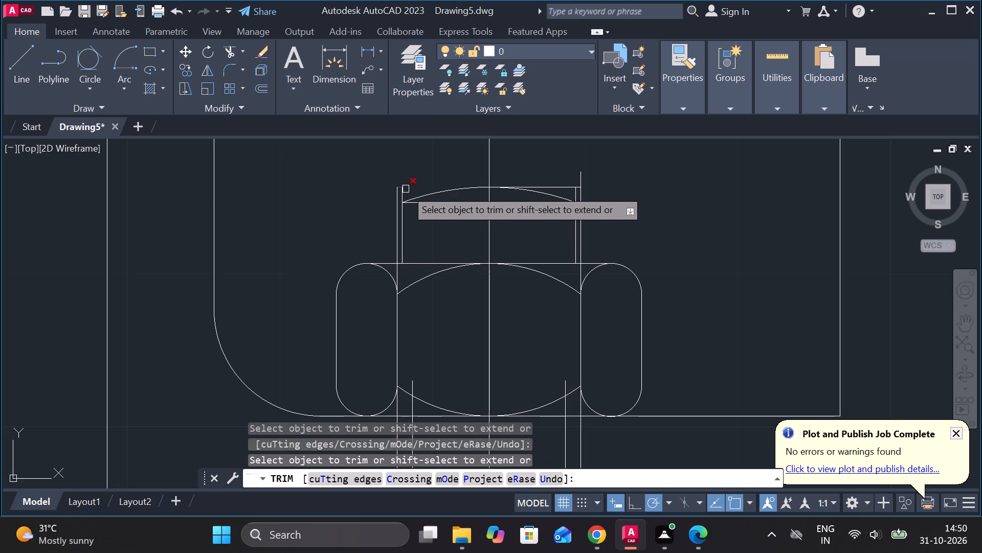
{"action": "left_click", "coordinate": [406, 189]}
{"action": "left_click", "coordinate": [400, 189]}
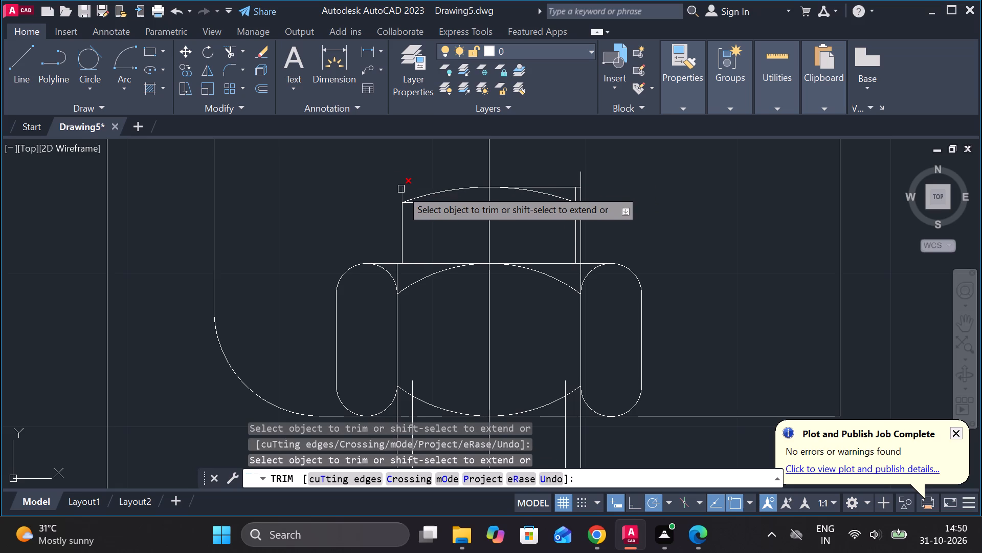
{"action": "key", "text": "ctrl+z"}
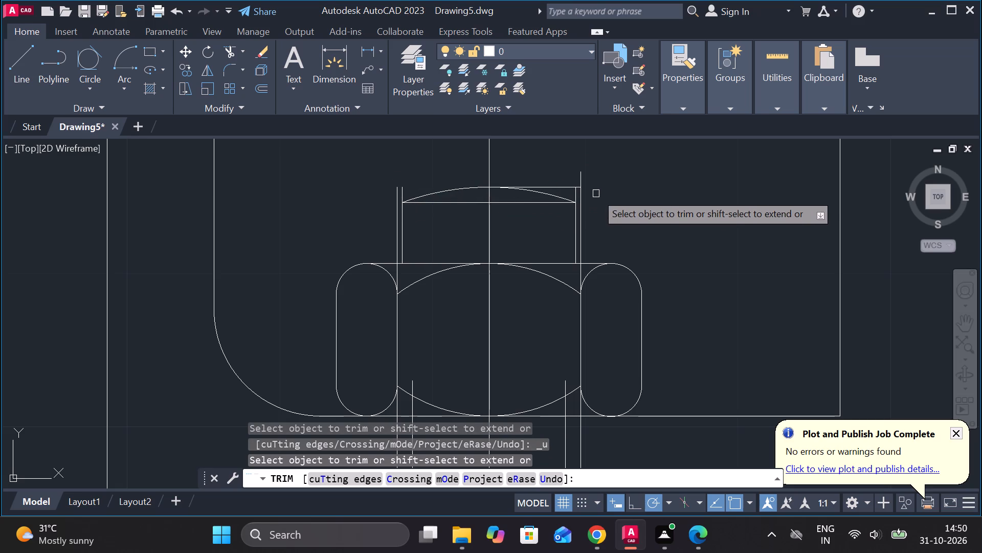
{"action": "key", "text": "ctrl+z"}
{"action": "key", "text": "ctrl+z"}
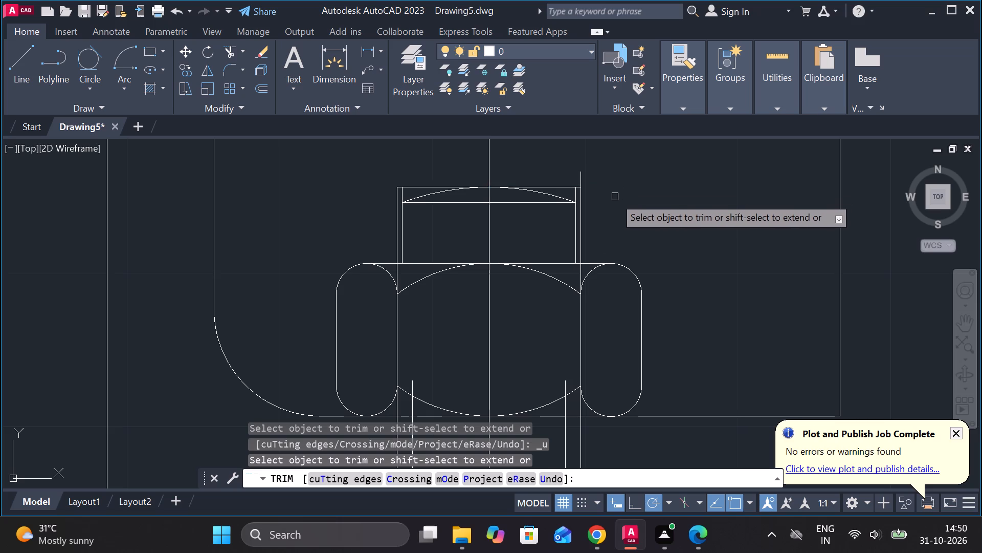
Trim the right shank line's overhang above the bolt end and the two thread-line ends protruding into the nut.
{"action": "left_click", "coordinate": [578, 174]}
{"action": "scroll", "coordinate": [647, 188], "scroll_direction": "down", "scroll_amount": 1}
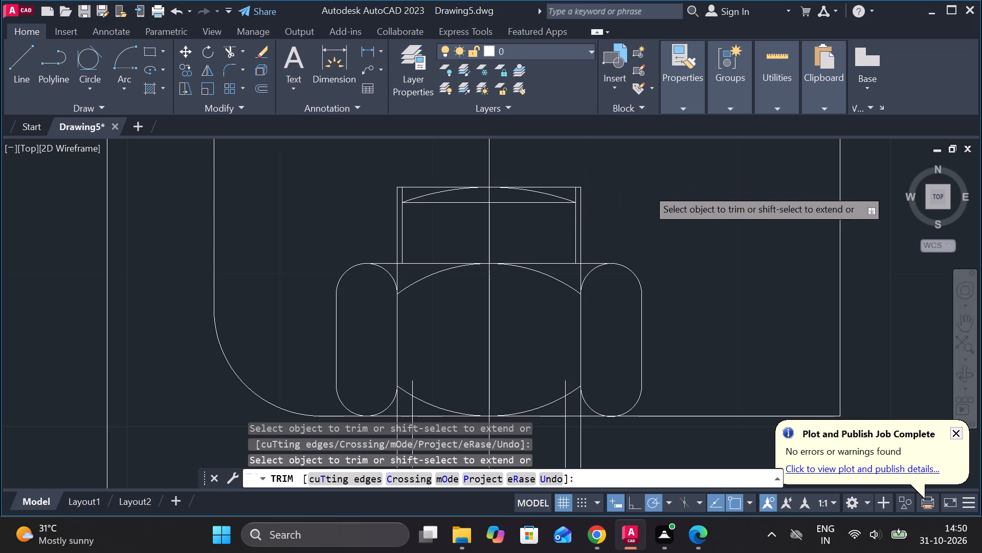
{"action": "scroll", "coordinate": [647, 188], "scroll_direction": "down", "scroll_amount": 1}
{"action": "scroll", "coordinate": [540, 268], "scroll_direction": "up", "scroll_amount": 2}
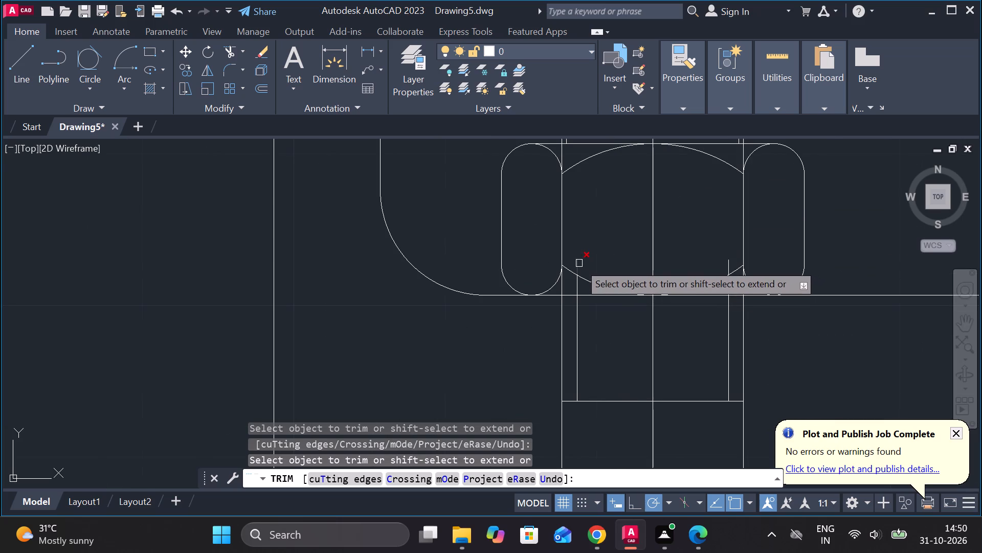
{"action": "left_click", "coordinate": [579, 263]}
{"action": "left_click", "coordinate": [730, 261]}
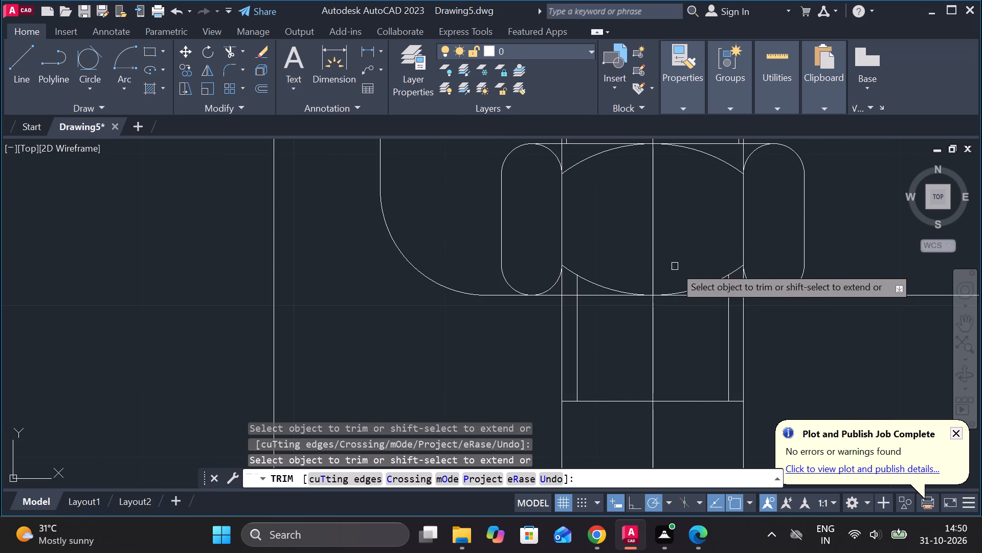
{"action": "scroll", "coordinate": [675, 266], "scroll_direction": "down", "scroll_amount": 1}
{"action": "scroll", "coordinate": [632, 304], "scroll_direction": "down", "scroll_amount": 1}
{"action": "middle_click_drag", "start_coordinate": [727, 355], "coordinate": [646, 302]}
{"action": "scroll", "coordinate": [643, 288], "scroll_direction": "down", "scroll_amount": 1}
{"action": "key", "text": "Escape"}
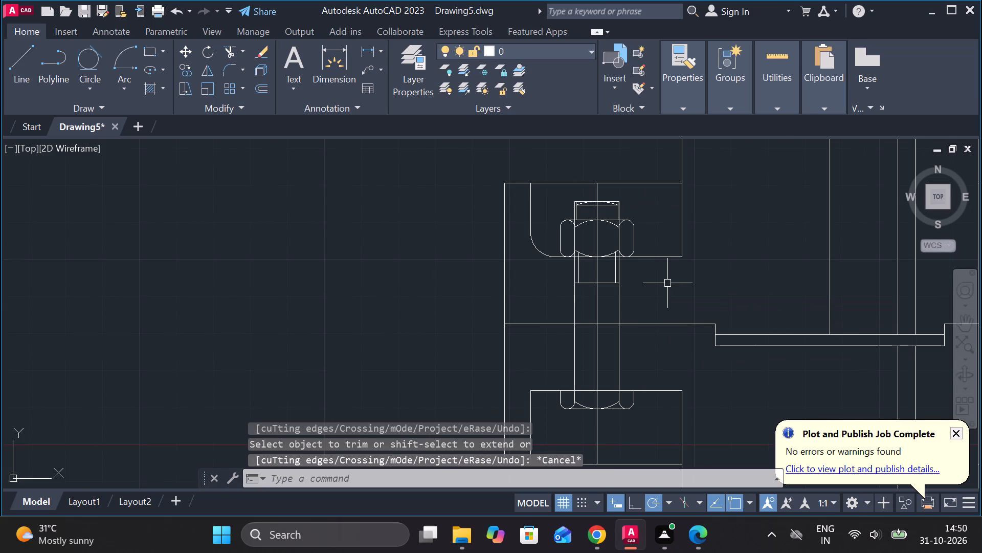
Fillet the corner between the upper recess floor and the hub's left edge with radius 7.
{"action": "type", "text": "F R"}
{"action": "key", "text": "space"}
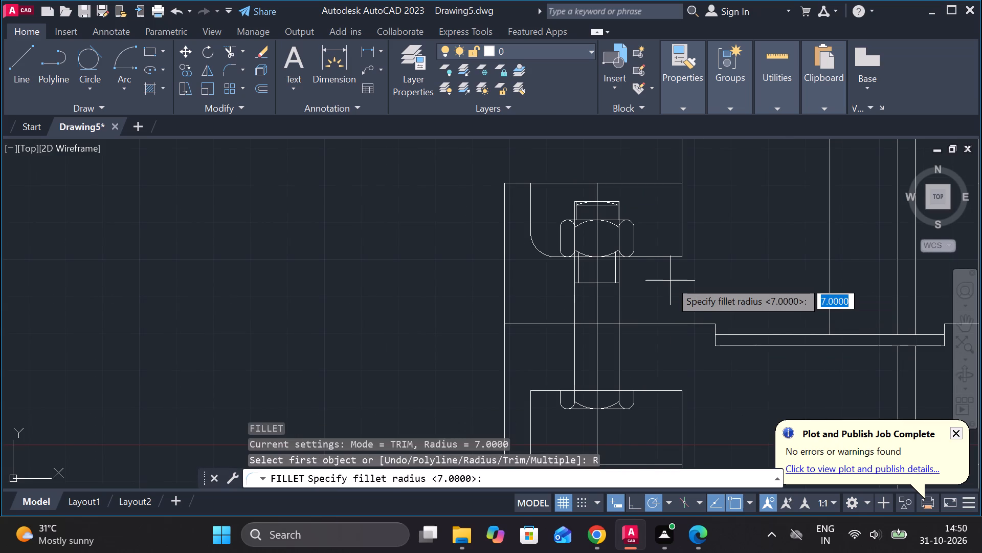
{"action": "key", "text": "space"}
{"action": "left_click", "coordinate": [652, 258]}
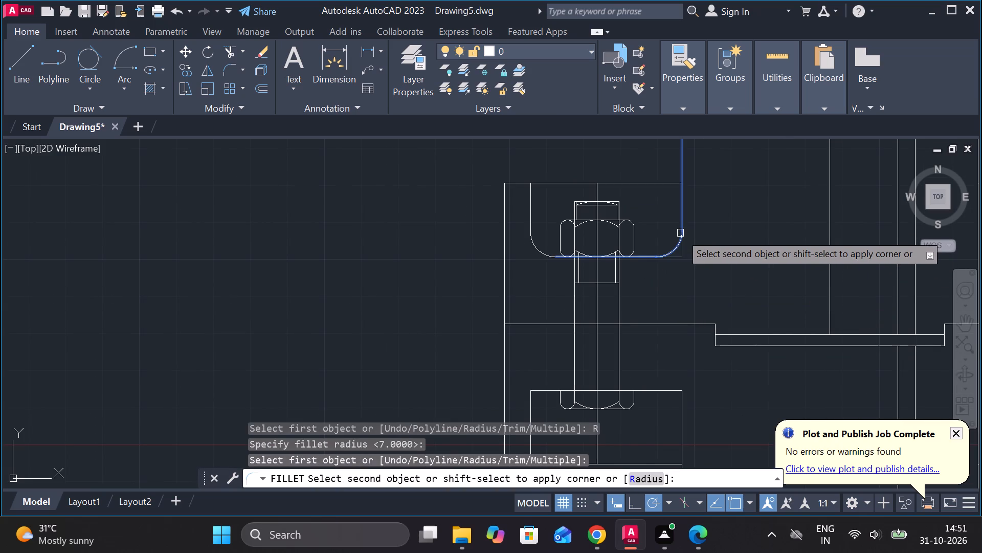
{"action": "left_click", "coordinate": [680, 233]}
Fillet both top corners of the lower recess around the bolt head with radius 7.
{"action": "scroll", "coordinate": [684, 247], "scroll_direction": "down", "scroll_amount": 1}
{"action": "scroll", "coordinate": [610, 336], "scroll_direction": "up", "scroll_amount": 2}
{"action": "key", "text": "space"}
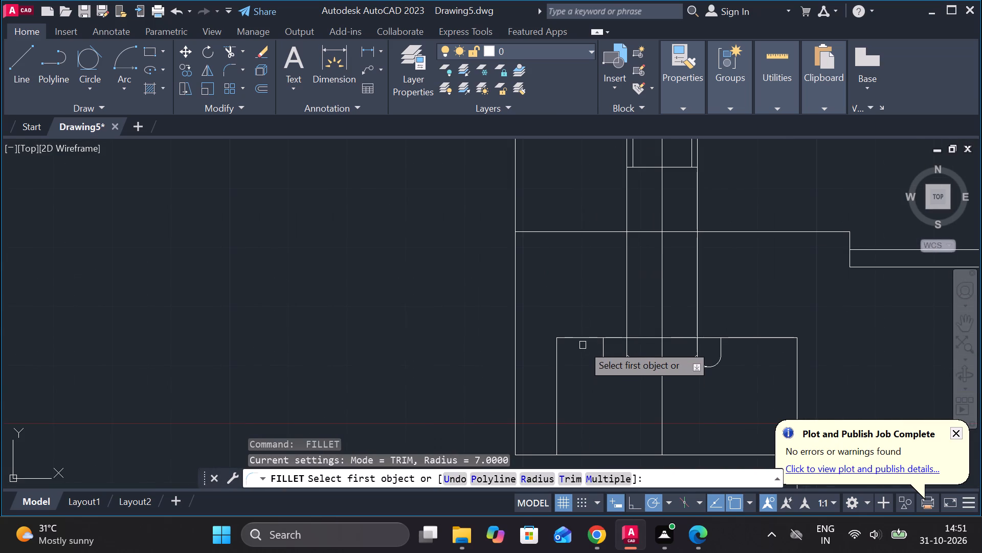
{"action": "left_click", "coordinate": [579, 340]}
{"action": "left_click", "coordinate": [554, 352]}
{"action": "key", "text": "space"}
{"action": "left_click", "coordinate": [745, 337]}
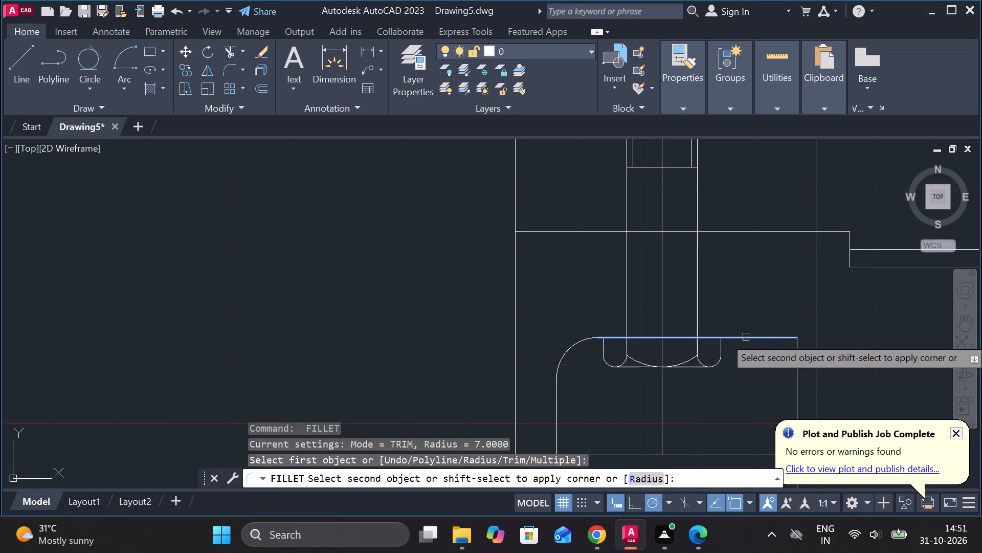
{"action": "left_click", "coordinate": [796, 360]}
{"action": "scroll", "coordinate": [792, 339], "scroll_direction": "down", "scroll_amount": 1}
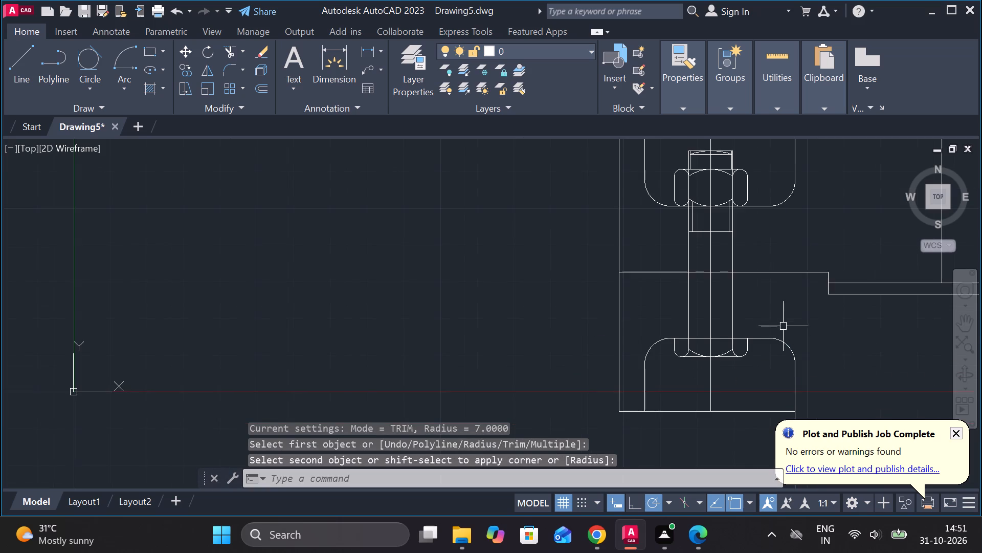
{"action": "middle_click_drag", "start_coordinate": [784, 328], "coordinate": [614, 281]}
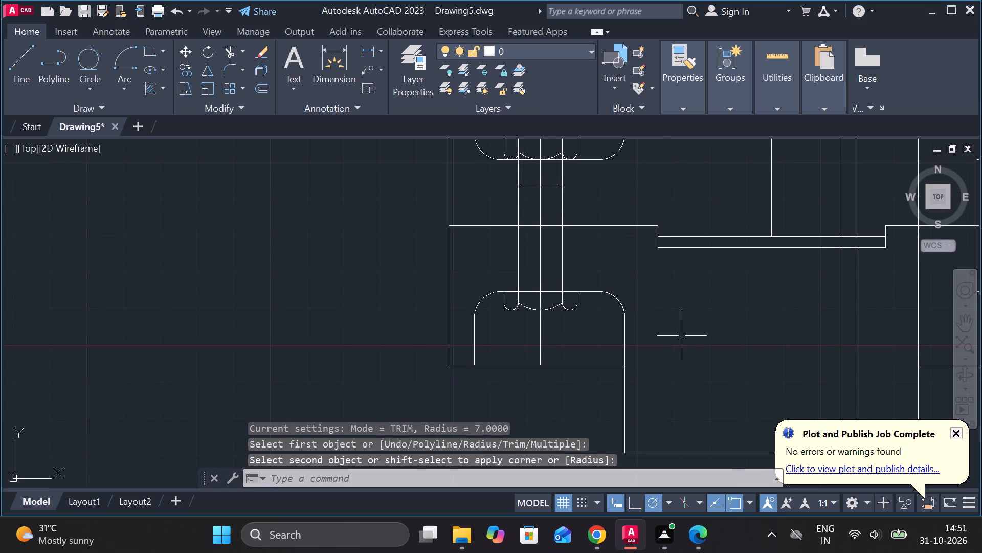
{"action": "scroll", "coordinate": [685, 336], "scroll_direction": "down", "scroll_amount": 2}
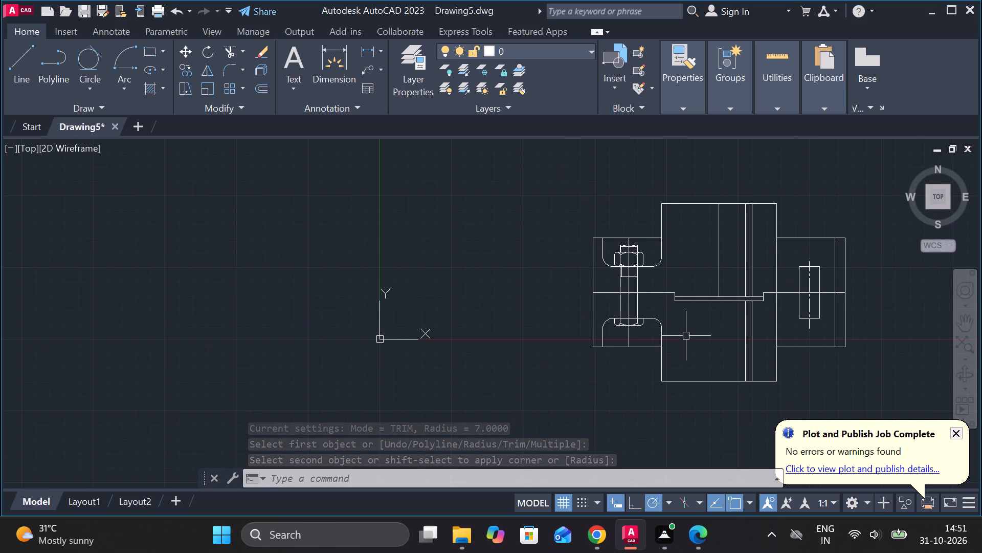
Stretch the upper end line of the right-hand bolt hole leftward past the hub's right edge.
{"action": "scroll", "coordinate": [689, 336], "scroll_direction": "up", "scroll_amount": 1}
{"action": "middle_click_drag", "start_coordinate": [689, 336], "coordinate": [563, 394]}
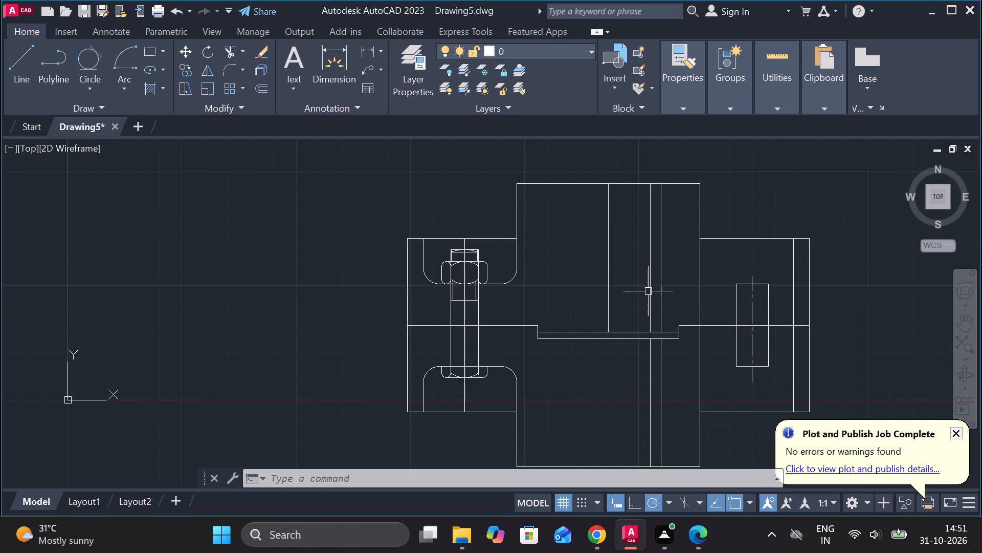
{"action": "middle_click_drag", "start_coordinate": [665, 302], "coordinate": [650, 303]}
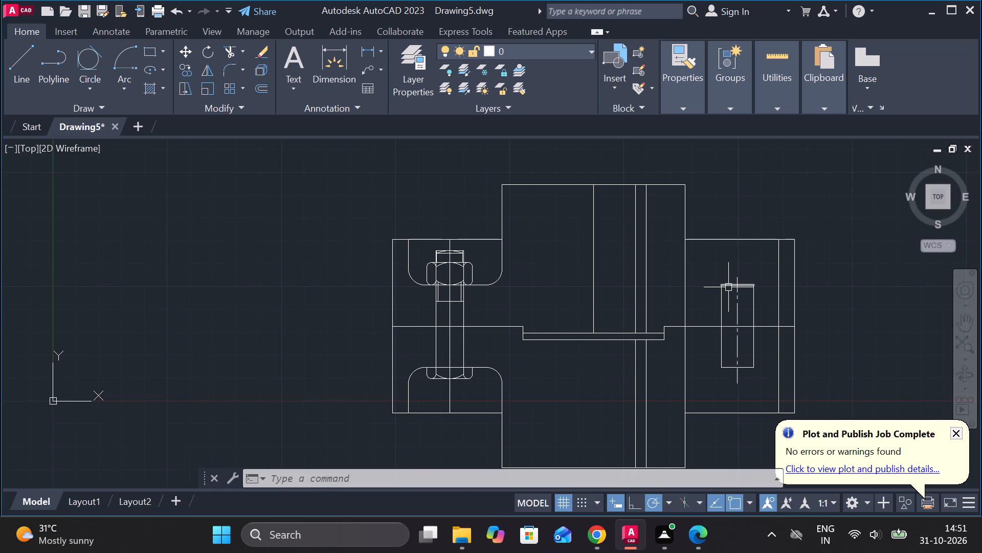
{"action": "scroll", "coordinate": [728, 287], "scroll_direction": "up", "scroll_amount": 2}
{"action": "key", "text": "Escape"}
{"action": "left_click", "coordinate": [724, 282]}
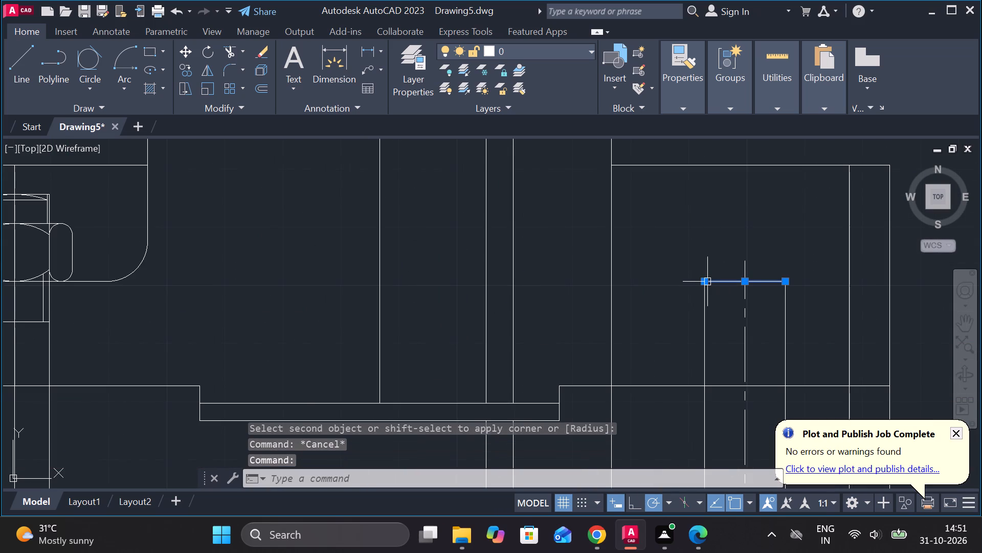
{"action": "left_click", "coordinate": [706, 282]}
{"action": "left_click", "coordinate": [572, 284]}
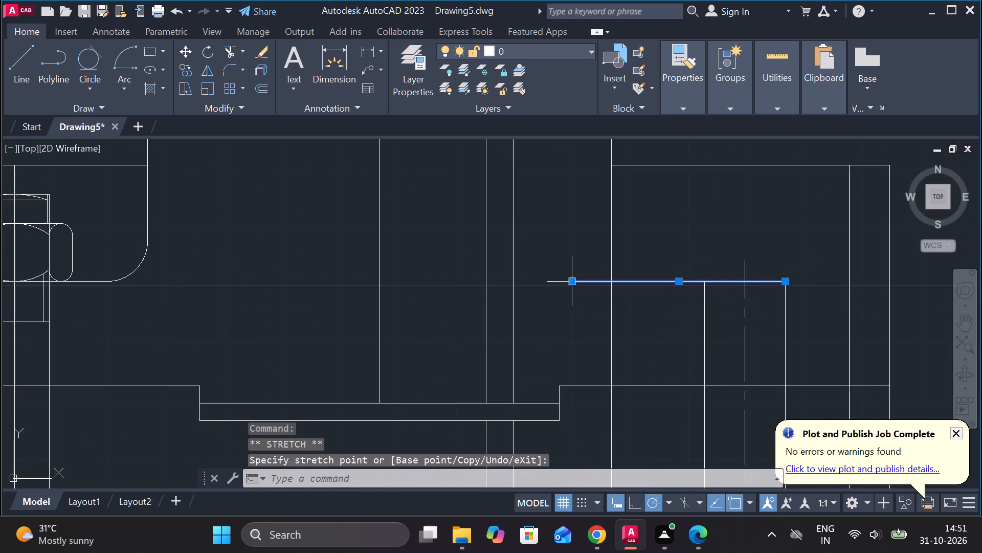
{"action": "key", "text": "Escape"}
Stretch the lower end line of the right-hand bolt hole leftward past the hub's right edge.
{"action": "scroll", "coordinate": [654, 310], "scroll_direction": "down", "scroll_amount": 1}
{"action": "key", "text": "space"}
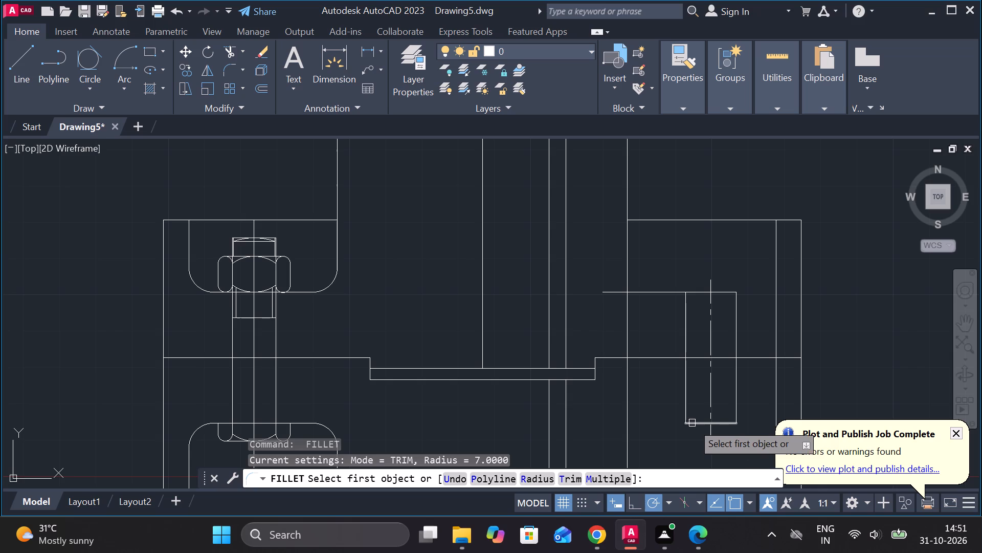
{"action": "middle_click_drag", "start_coordinate": [629, 425], "coordinate": [596, 375]}
{"action": "key", "text": "Escape"}
{"action": "left_click", "coordinate": [659, 371]}
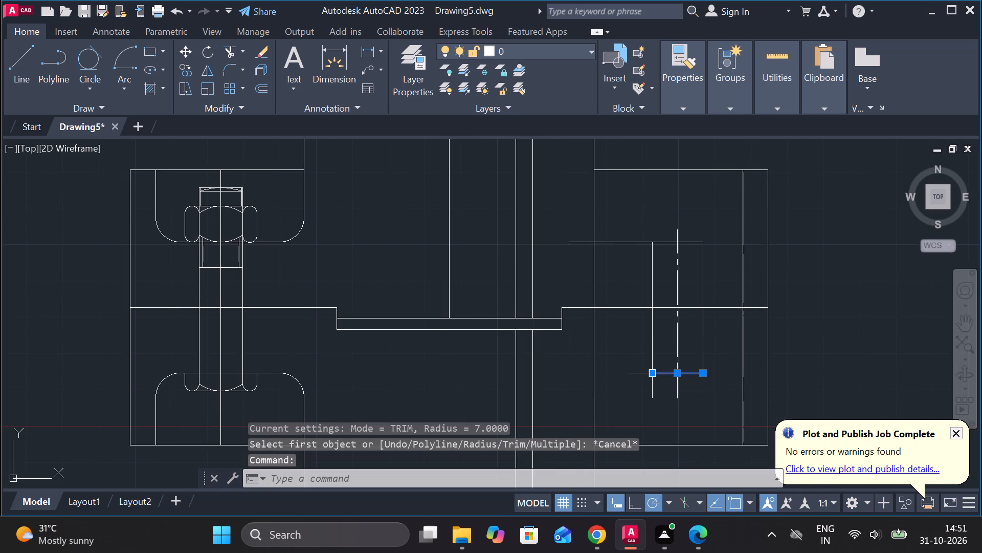
{"action": "left_click", "coordinate": [650, 372]}
{"action": "left_click", "coordinate": [542, 372]}
{"action": "key", "text": "Escape"}
Trim both stretched lines' overhangs inside the hub, along with the hub's right-edge segment directly below each line.
{"action": "type", "text": "TR"}
{"action": "key", "text": "space"}
{"action": "left_click", "coordinate": [587, 378]}
{"action": "left_click", "coordinate": [581, 373]}
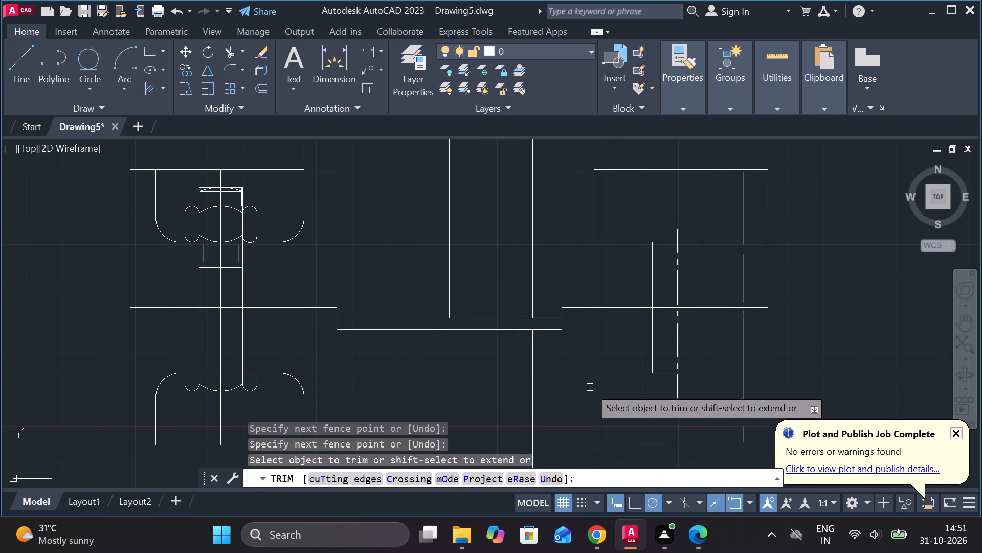
{"action": "left_click", "coordinate": [591, 389]}
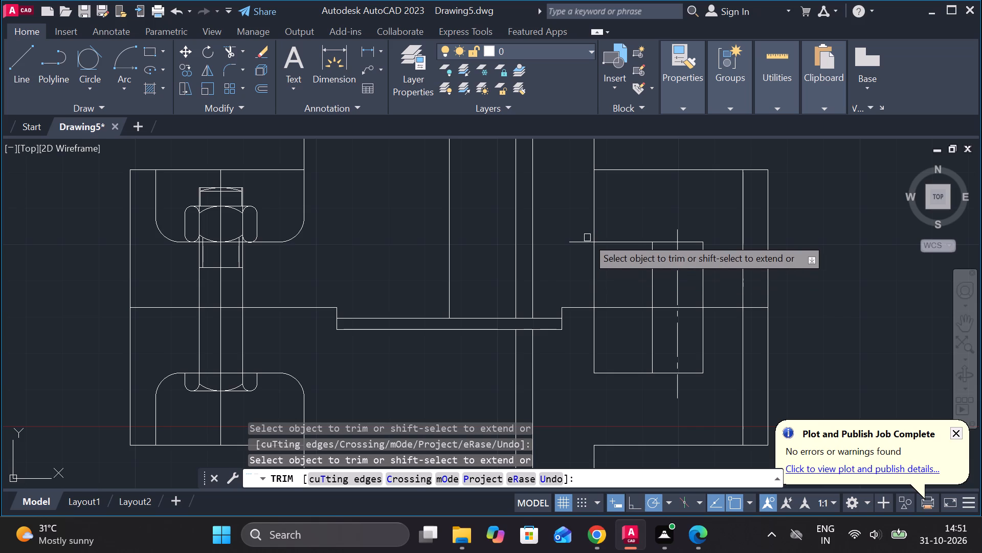
{"action": "left_click", "coordinate": [587, 238]}
{"action": "left_click", "coordinate": [587, 258]}
{"action": "left_click", "coordinate": [596, 260]}
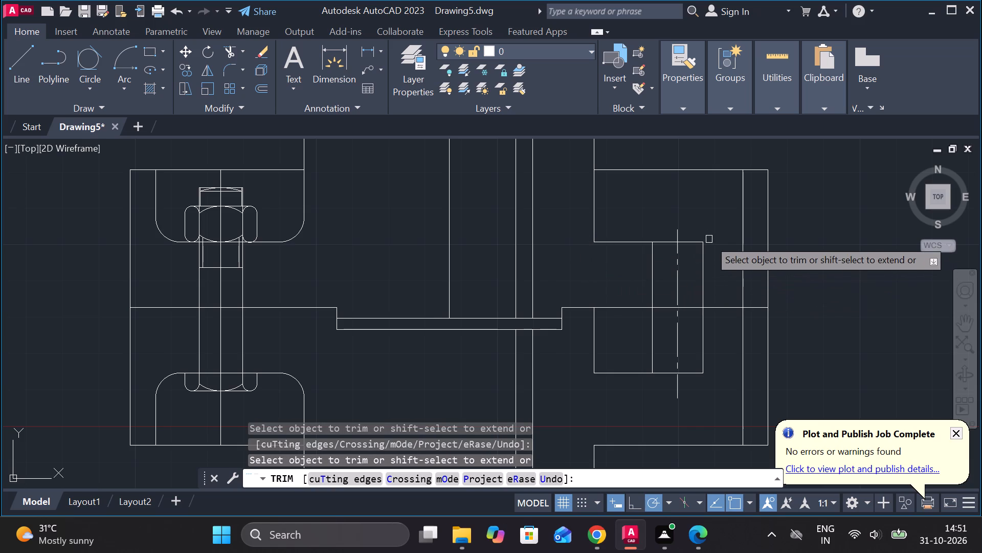
{"action": "key", "text": "Escape"}
Stretch the upper recess floor's right end to the right flange's inner rim line.
{"action": "left_click", "coordinate": [693, 244]}
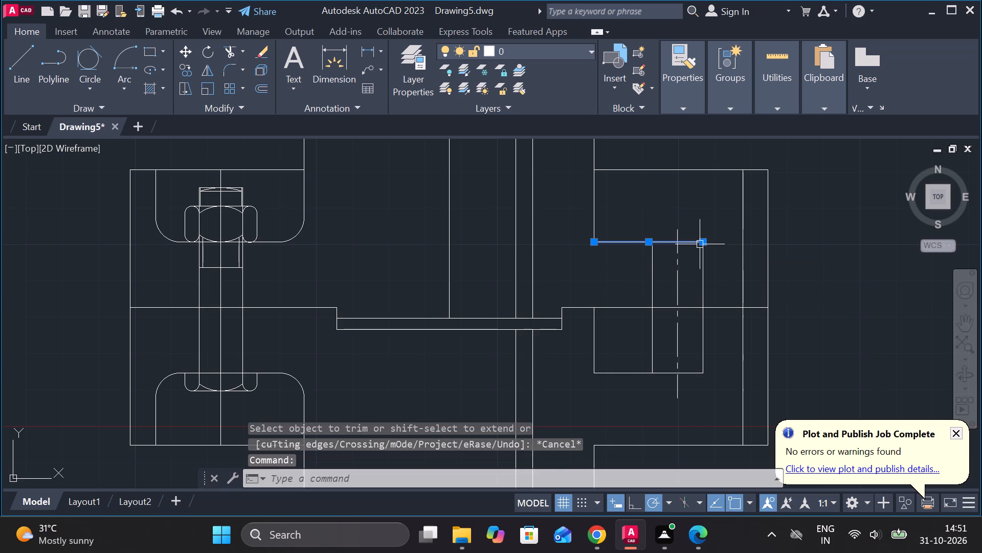
{"action": "left_click", "coordinate": [703, 240]}
{"action": "left_click", "coordinate": [740, 238]}
{"action": "key", "text": "Escape"}
Trim the inner rim line between the upper recess floor and parting line, and the hub-edge segment between the parting line and lower recess floor.
{"action": "type", "text": "TR"}
{"action": "key", "text": "space"}
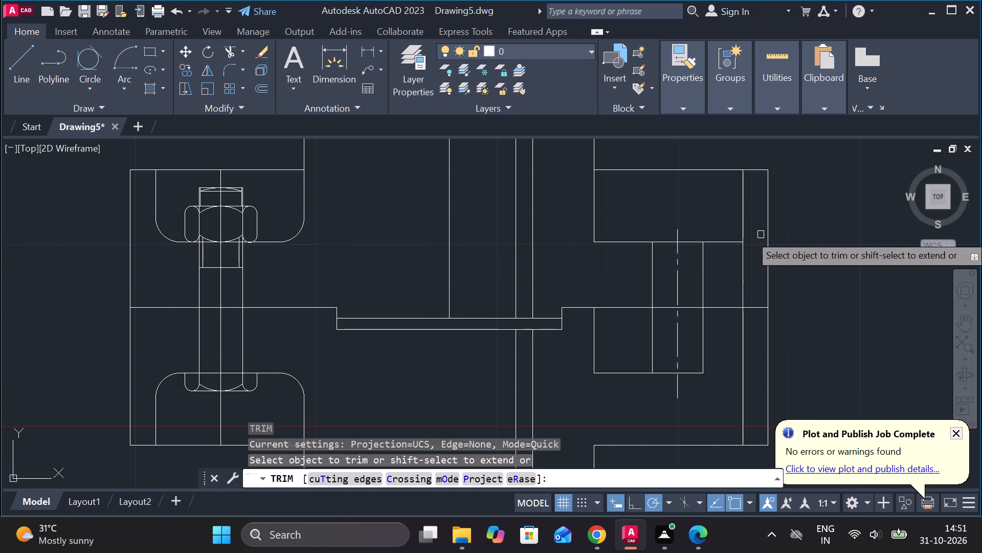
{"action": "left_click", "coordinate": [741, 253]}
{"action": "middle_click_drag", "start_coordinate": [744, 304], "coordinate": [703, 246]}
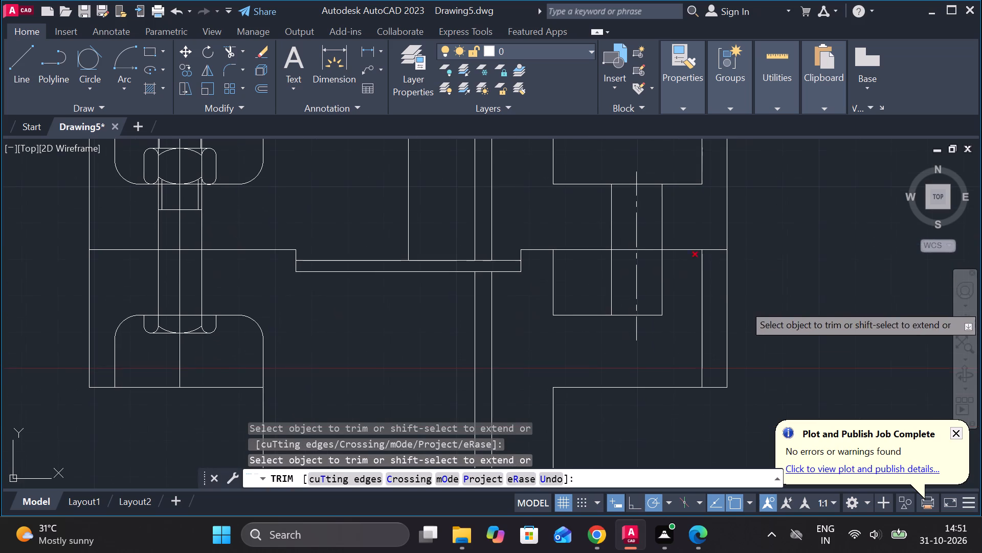
{"action": "left_click", "coordinate": [553, 281]}
{"action": "key", "text": "Escape"}
Extend the lower hub's right edge up to the lower recess floor, and that floor out to the inner rim line.
{"action": "type", "text": "EX"}
{"action": "key", "text": "space"}
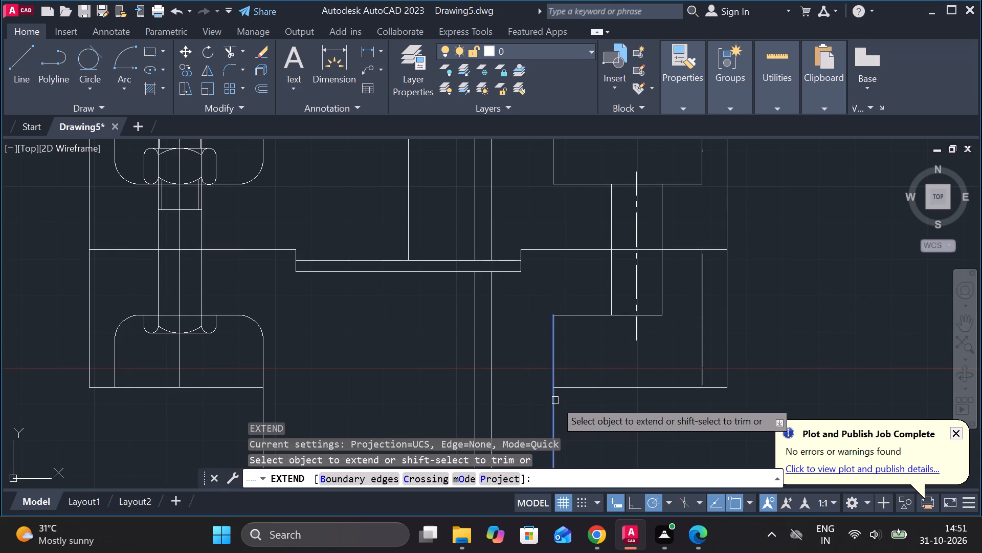
{"action": "left_click", "coordinate": [555, 400]}
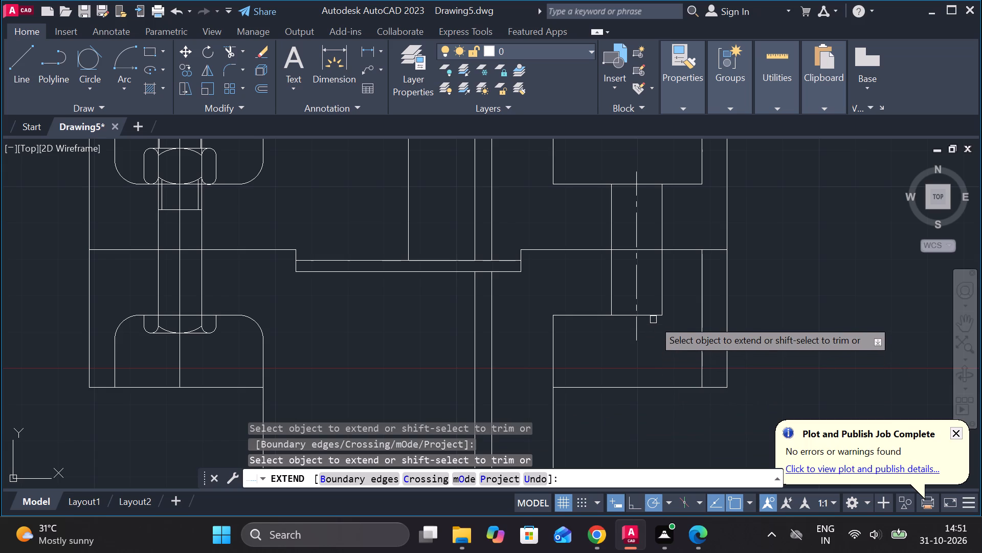
{"action": "left_click", "coordinate": [653, 313]}
{"action": "key", "text": "Escape"}
Trim the right flange's inner rim line between the parting line and the lower recess floor.
{"action": "type", "text": "TR"}
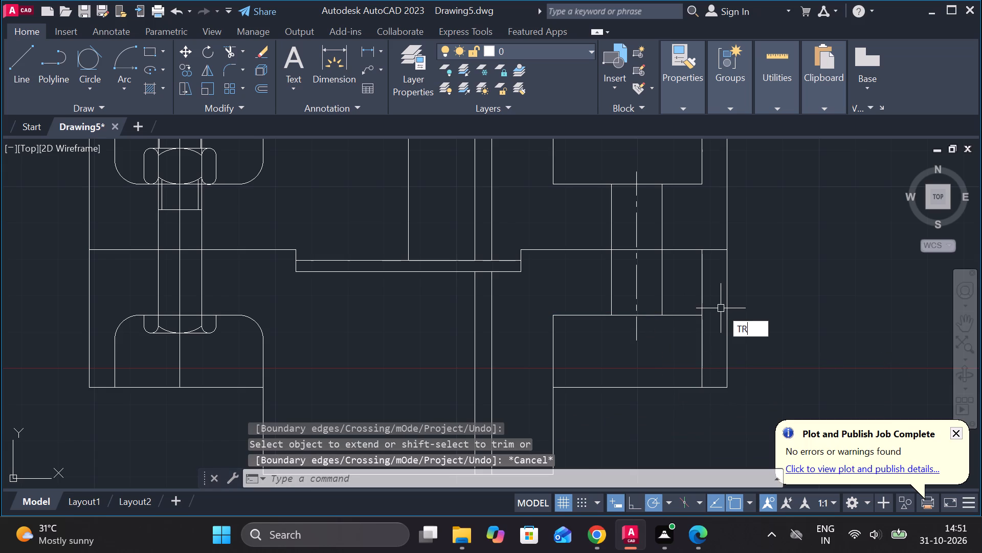
{"action": "key", "text": "space"}
{"action": "left_click", "coordinate": [700, 287]}
{"action": "scroll", "coordinate": [779, 300], "scroll_direction": "down", "scroll_amount": 2}
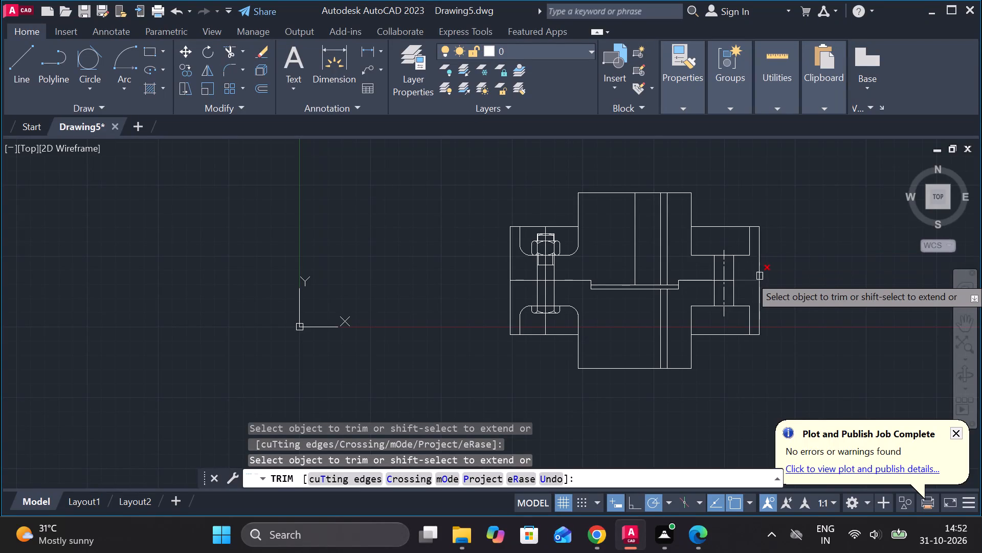
{"action": "scroll", "coordinate": [822, 245], "scroll_direction": "up", "scroll_amount": 1}
{"action": "middle_click_drag", "start_coordinate": [780, 335], "coordinate": [697, 288]}
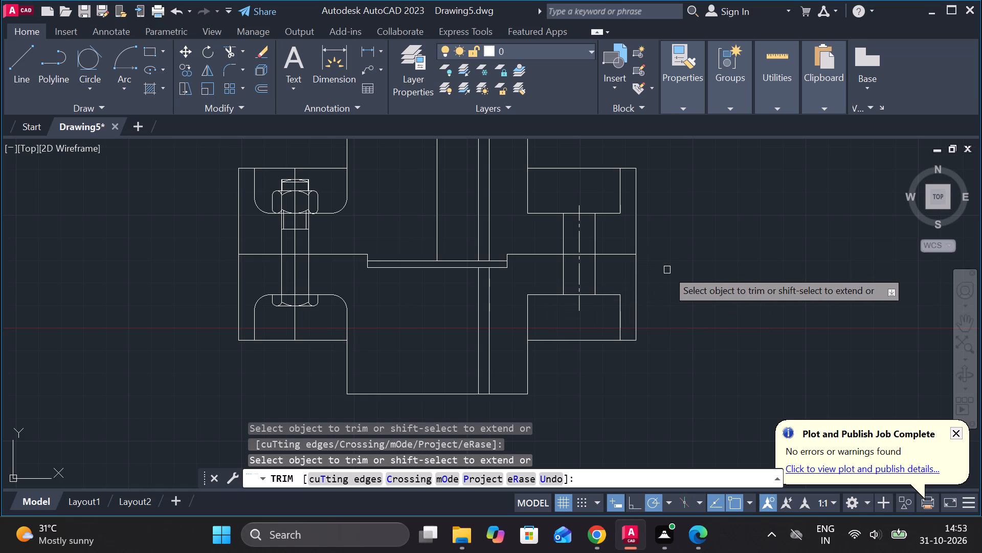
{"action": "key", "text": "Escape"}
Fillet both bottom corners of the right flange's upper recess with radius 7, using the Multiple option.
{"action": "type", "text": "F"}
{"action": "key", "text": "space"}
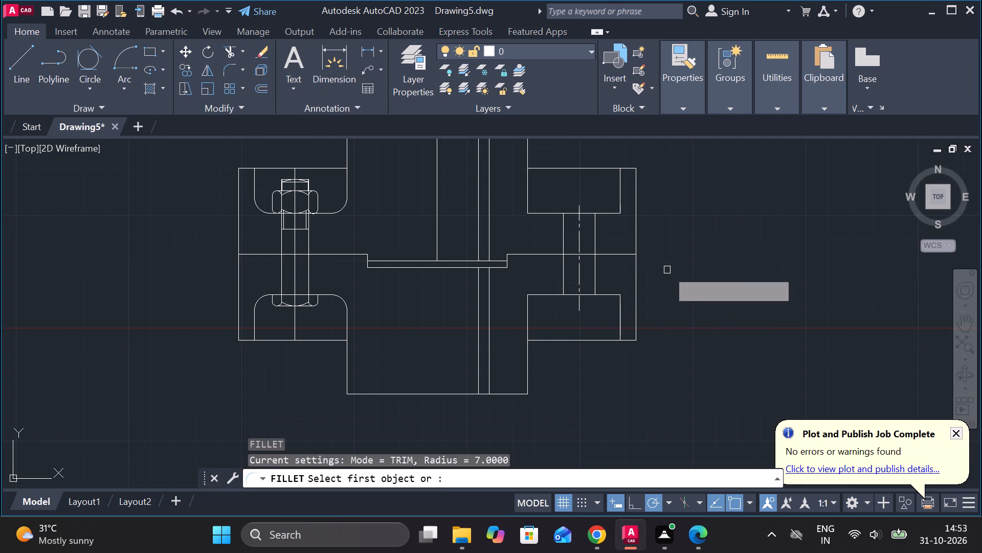
{"action": "type", "text": "R"}
{"action": "key", "text": "space"}
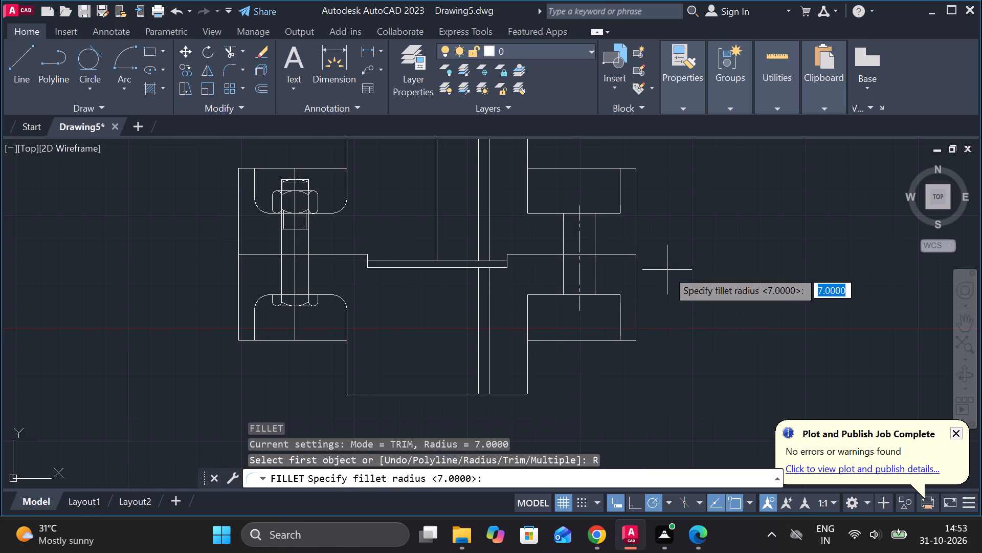
{"action": "key", "text": "Return"}
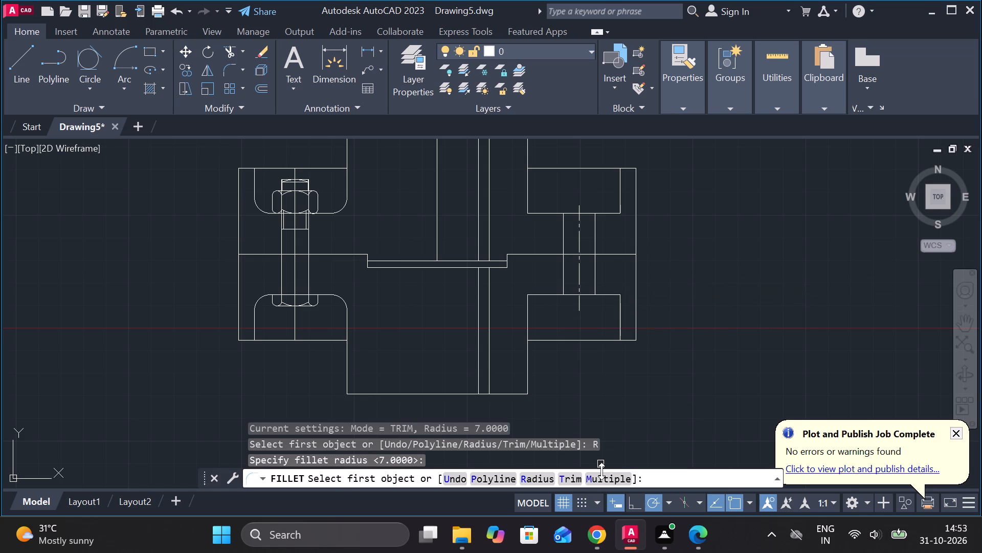
{"action": "left_click", "coordinate": [602, 475]}
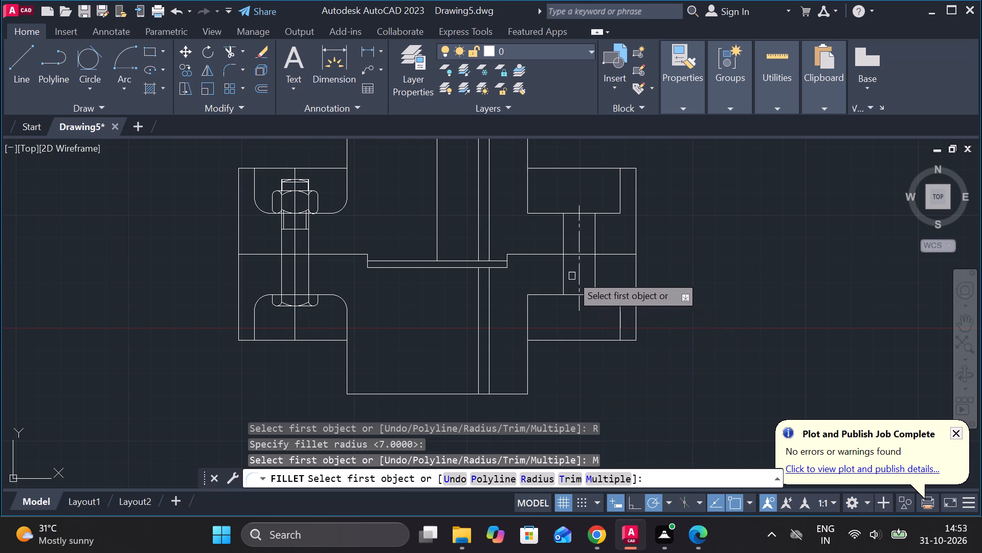
{"action": "left_click", "coordinate": [530, 195]}
{"action": "left_click", "coordinate": [537, 212]}
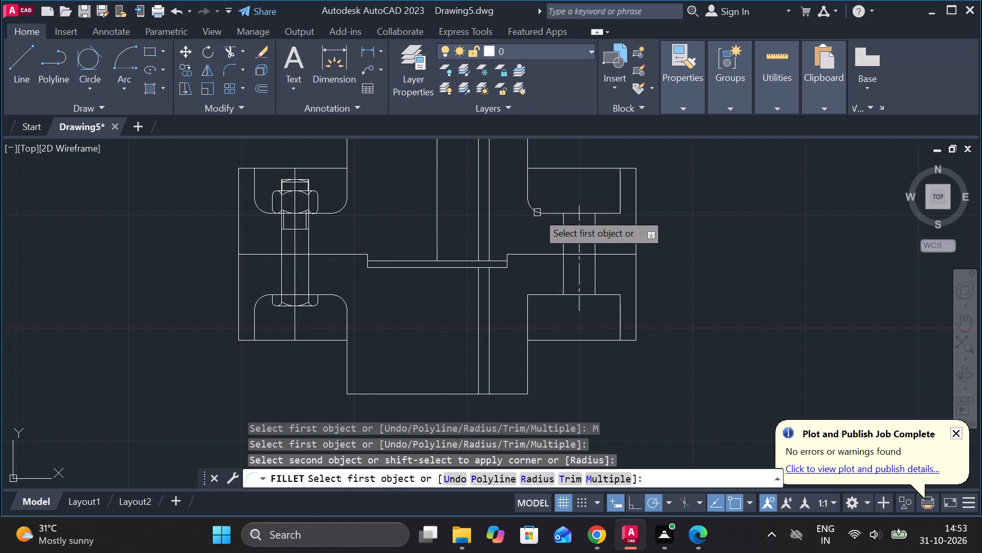
{"action": "left_click", "coordinate": [617, 192]}
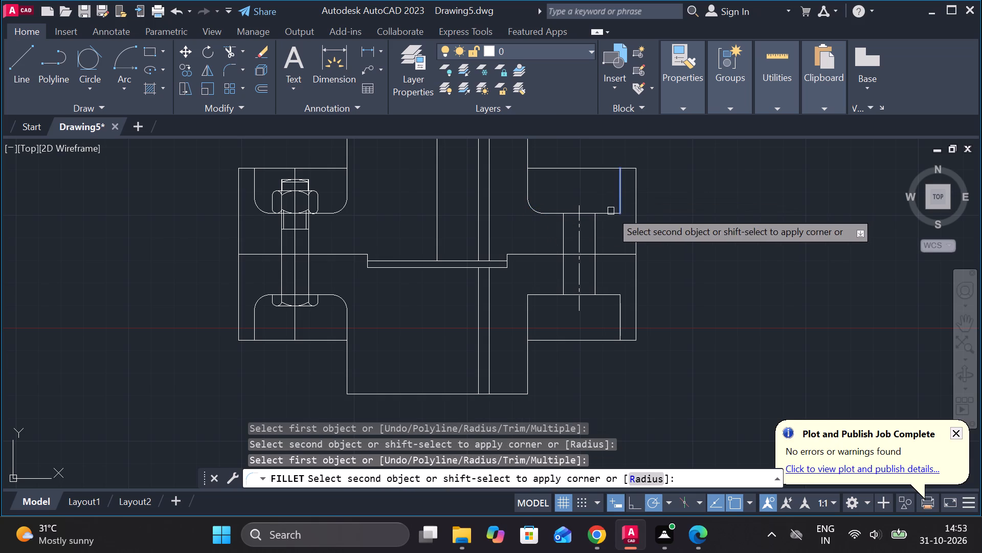
{"action": "left_click", "coordinate": [611, 211]}
Fillet both top corners of the right flange's lower recess with radius 7.
{"action": "left_click", "coordinate": [542, 296]}
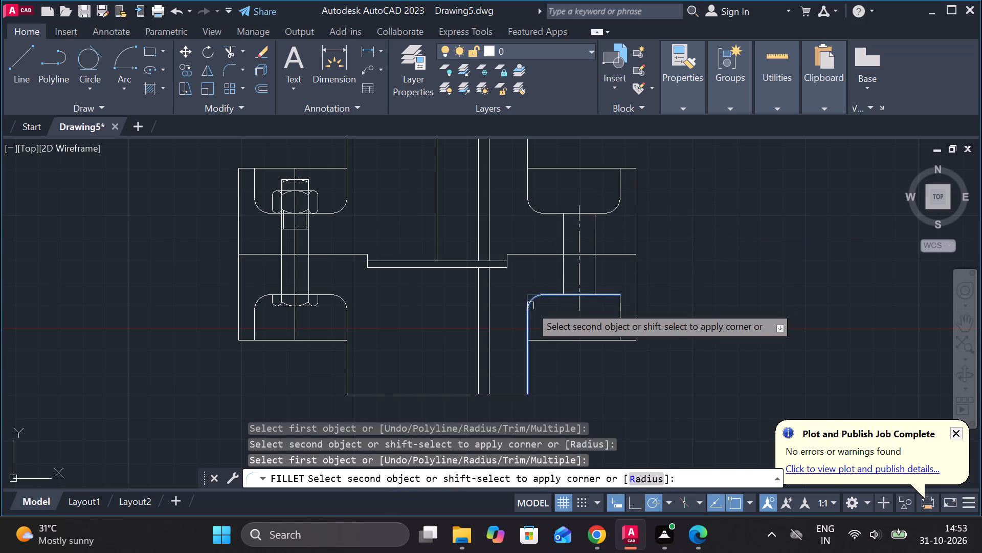
{"action": "left_click", "coordinate": [530, 306]}
{"action": "left_click", "coordinate": [611, 290]}
{"action": "left_click", "coordinate": [611, 293]}
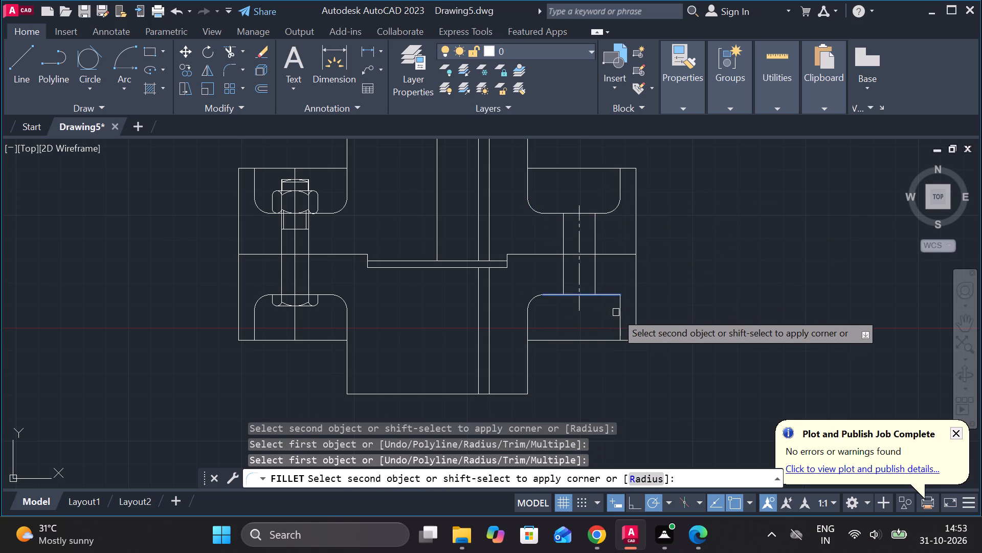
{"action": "left_click", "coordinate": [618, 317]}
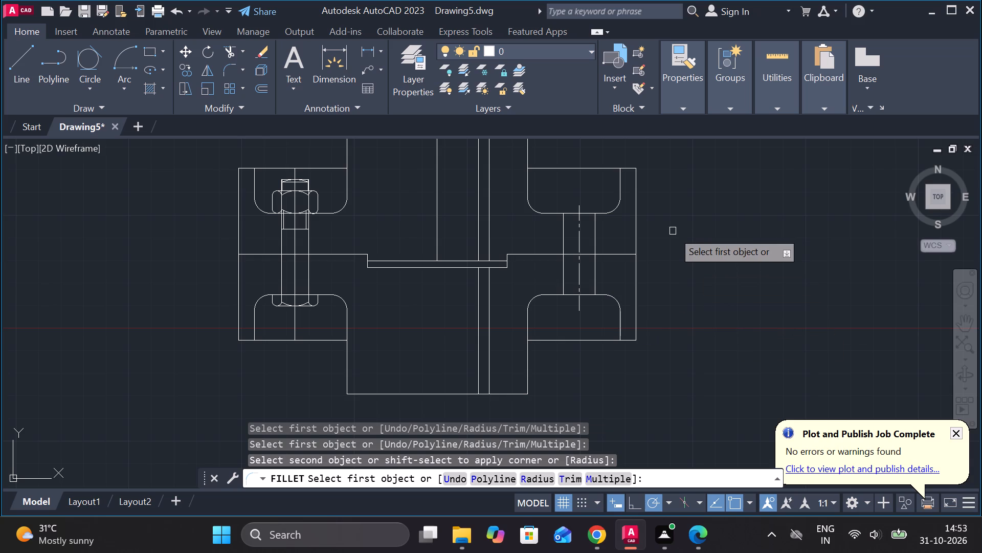
{"action": "key", "text": "Escape"}
Extend the top end line of the separate bolt to the outer shank lines on both sides.
{"action": "scroll", "coordinate": [704, 259], "scroll_direction": "down", "scroll_amount": 3}
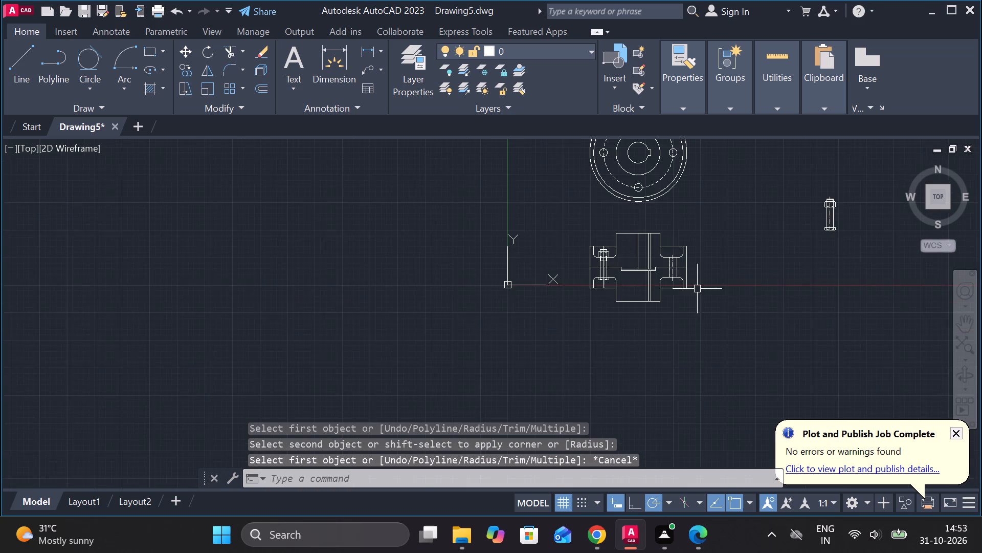
{"action": "middle_click_drag", "start_coordinate": [734, 288], "coordinate": [554, 331]}
{"action": "scroll", "coordinate": [618, 235], "scroll_direction": "up", "scroll_amount": 3}
{"action": "scroll", "coordinate": [732, 303], "scroll_direction": "up", "scroll_amount": 2}
{"action": "middle_click_drag", "start_coordinate": [709, 316], "coordinate": [571, 309]}
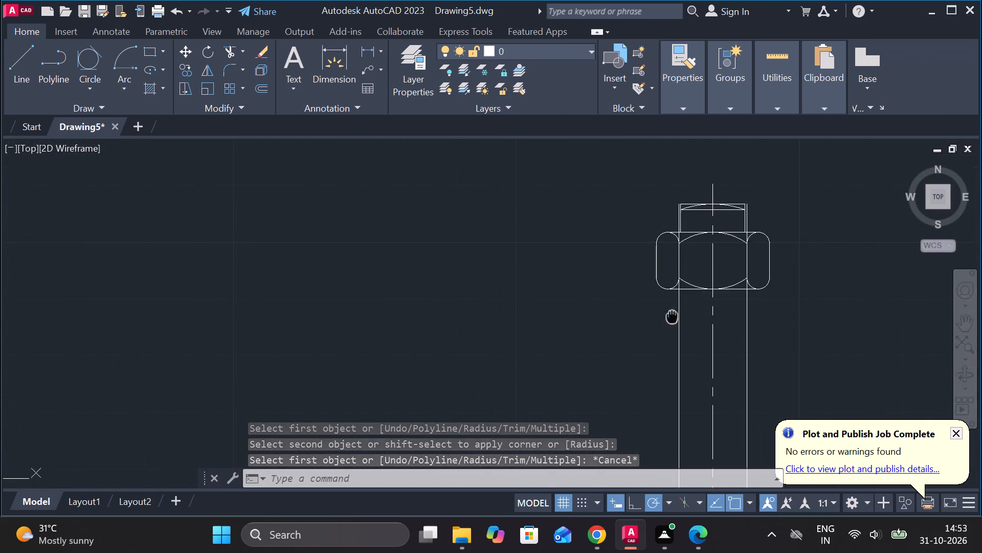
{"action": "middle_click_drag", "start_coordinate": [571, 309], "coordinate": [397, 309]}
{"action": "left_click", "coordinate": [450, 192]}
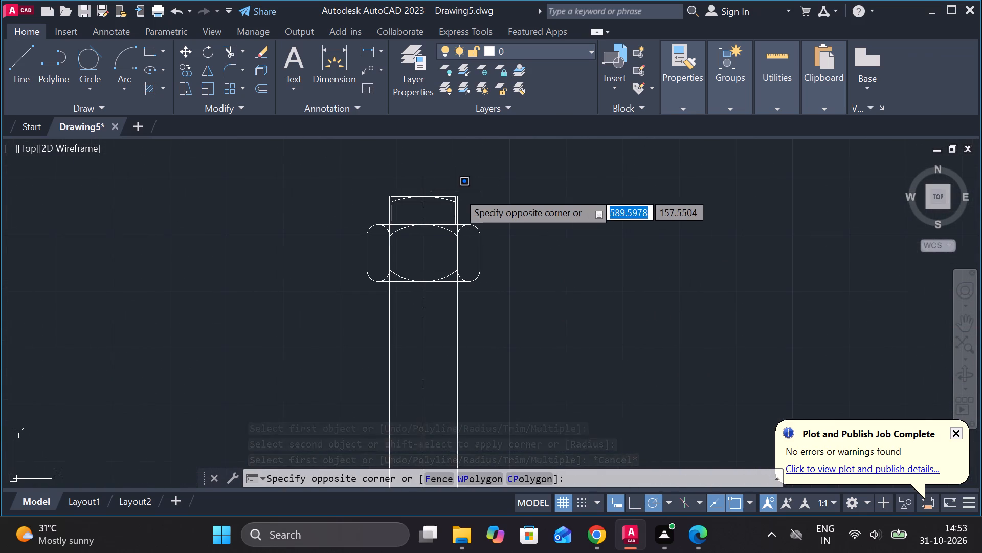
{"action": "scroll", "coordinate": [461, 192], "scroll_direction": "up", "scroll_amount": 2}
{"action": "key", "text": "Escape"}
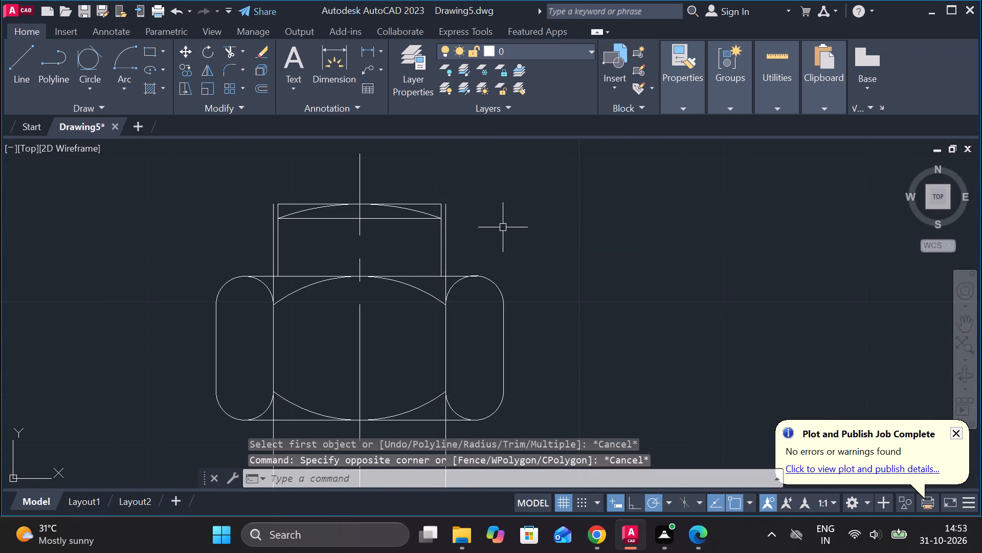
{"action": "type", "text": "EX"}
{"action": "key", "text": "space"}
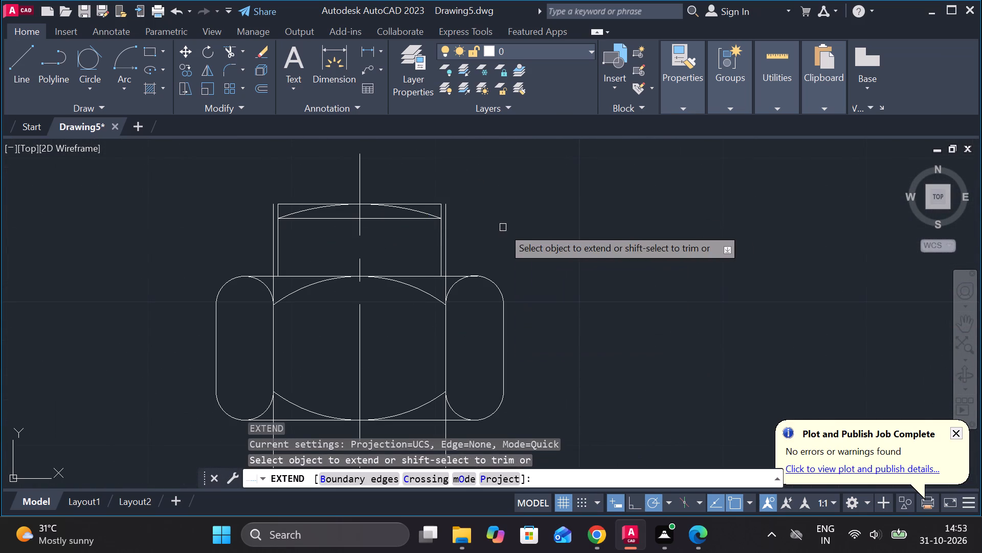
{"action": "left_click", "coordinate": [432, 204]}
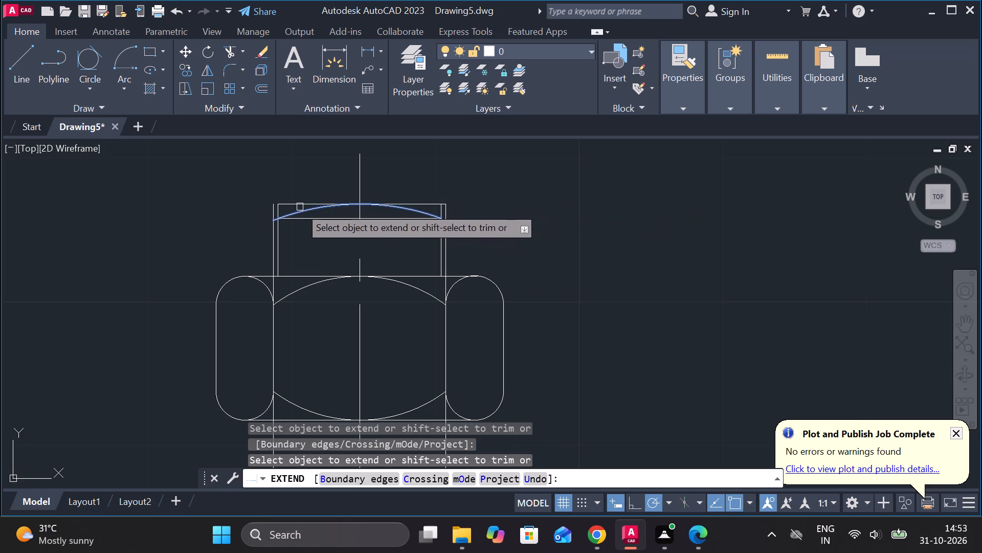
{"action": "left_click", "coordinate": [286, 204]}
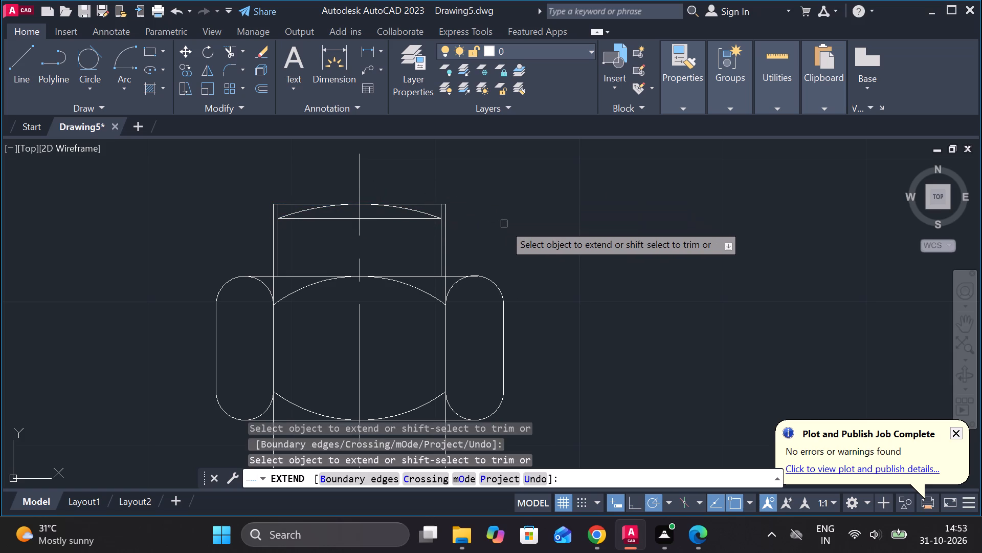
{"action": "key", "text": "Escape"}
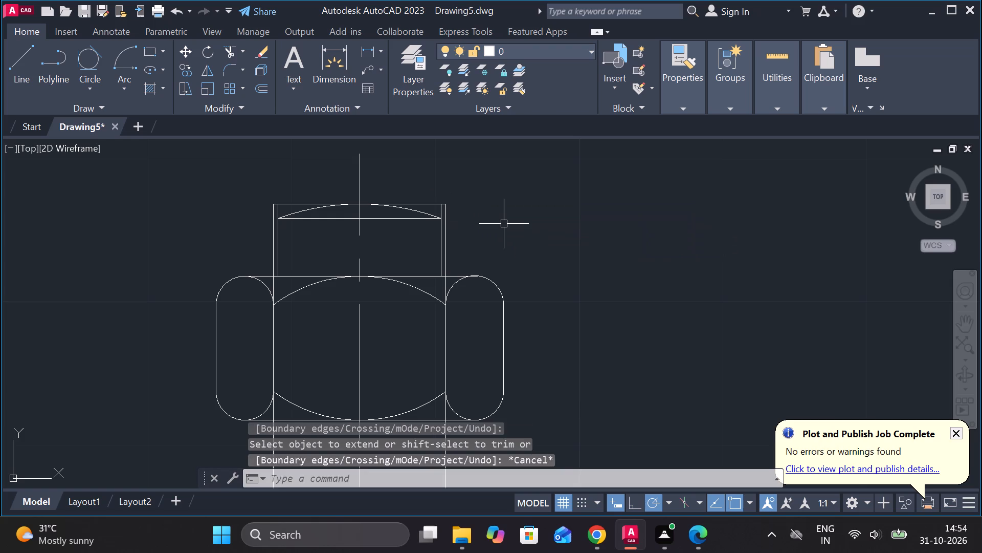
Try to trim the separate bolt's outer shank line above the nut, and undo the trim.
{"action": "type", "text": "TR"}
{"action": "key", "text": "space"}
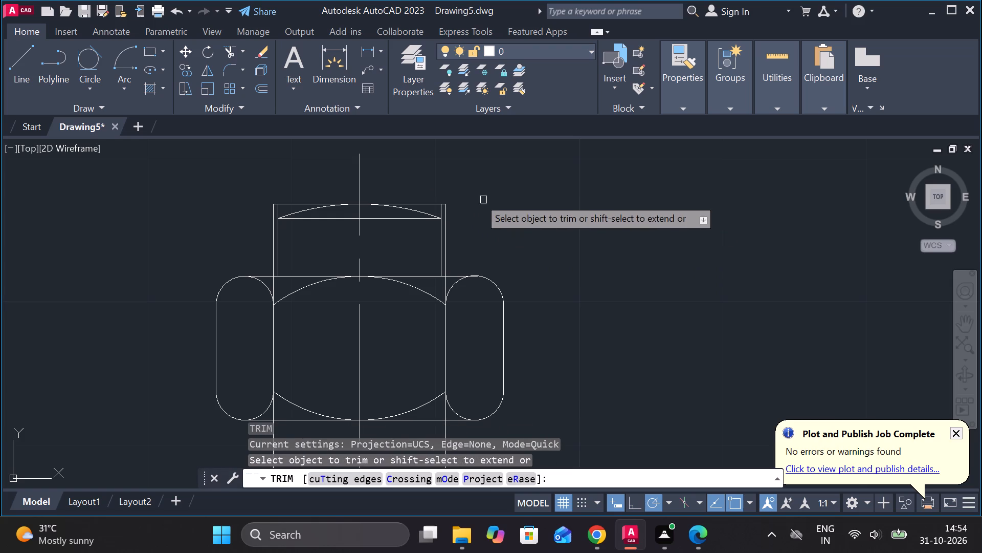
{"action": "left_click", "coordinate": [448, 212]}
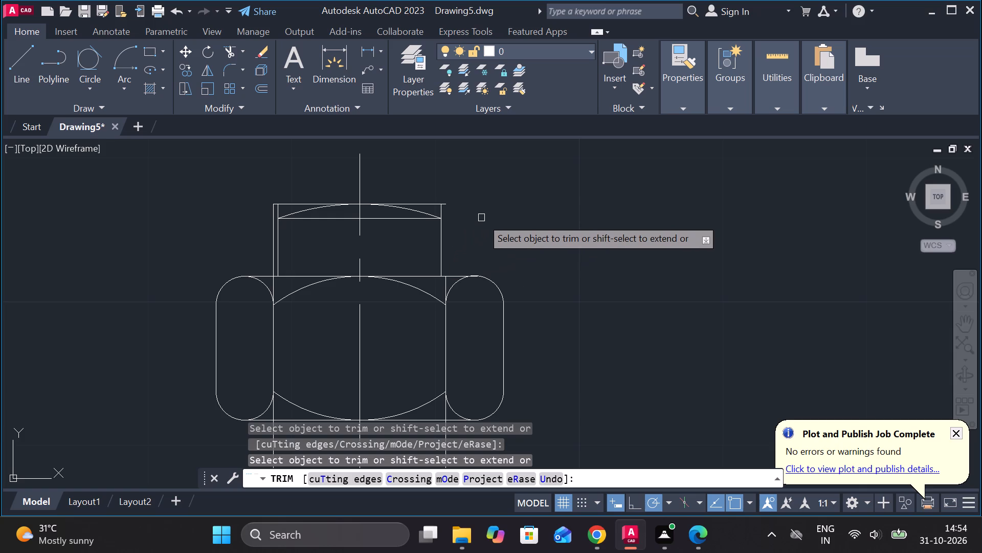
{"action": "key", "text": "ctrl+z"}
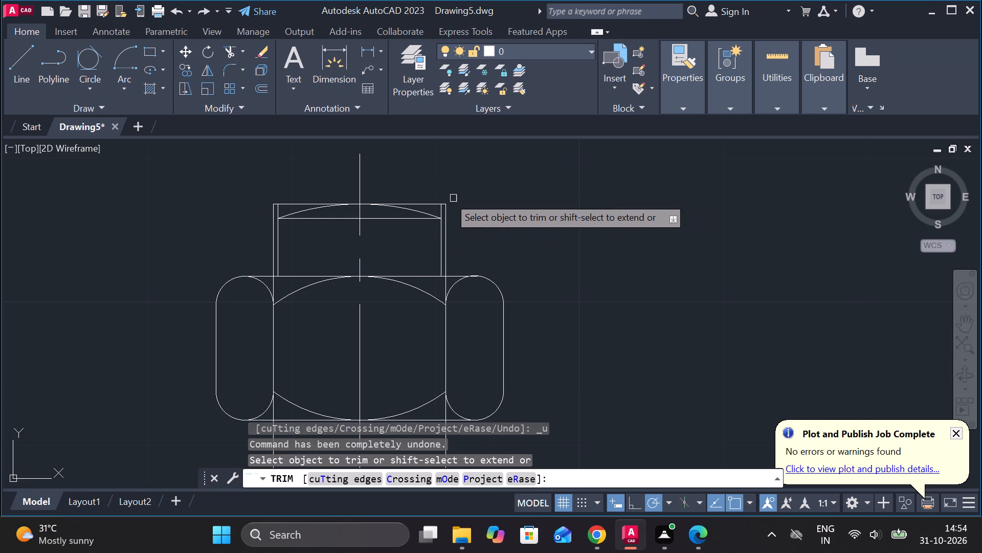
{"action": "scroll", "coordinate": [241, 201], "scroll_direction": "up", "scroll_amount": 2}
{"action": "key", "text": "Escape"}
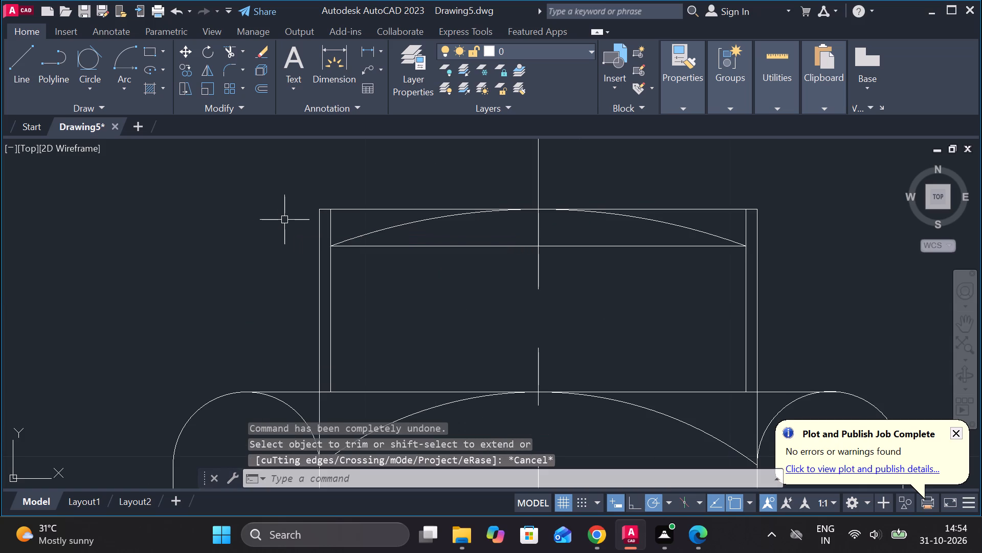
Extend the chamfer base line near the separate bolt's top end to the outer shank lines on both sides.
{"action": "type", "text": "EX"}
{"action": "key", "text": "space"}
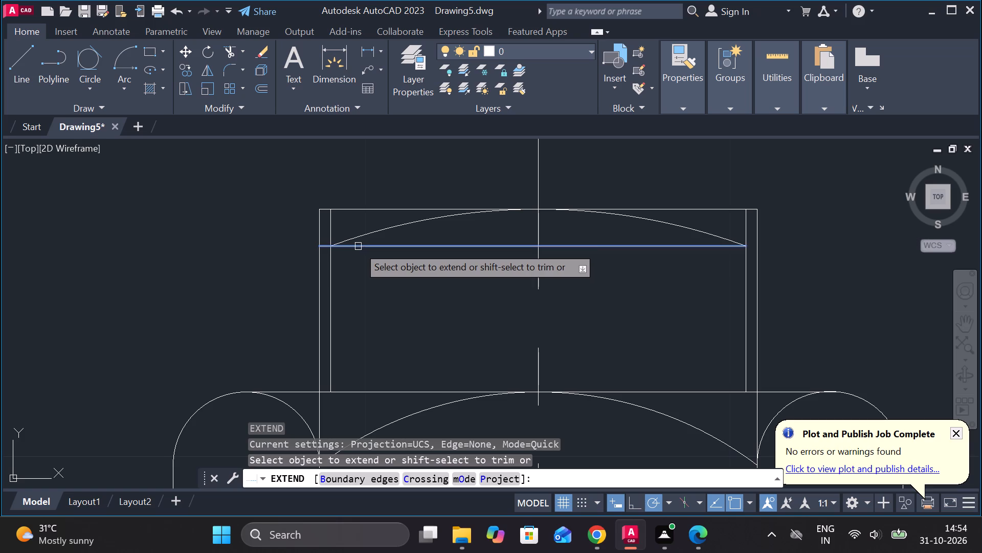
{"action": "left_click", "coordinate": [358, 246]}
{"action": "left_click", "coordinate": [649, 244]}
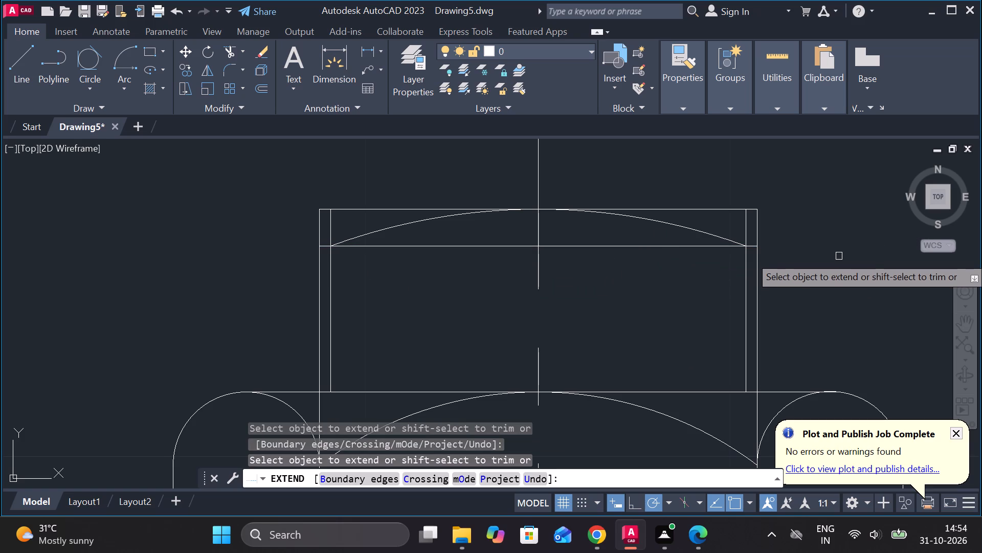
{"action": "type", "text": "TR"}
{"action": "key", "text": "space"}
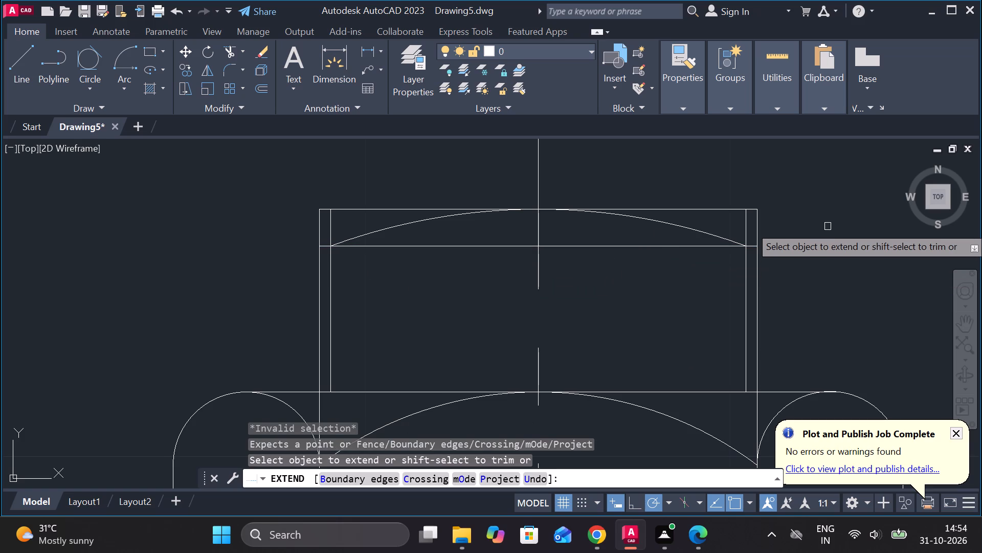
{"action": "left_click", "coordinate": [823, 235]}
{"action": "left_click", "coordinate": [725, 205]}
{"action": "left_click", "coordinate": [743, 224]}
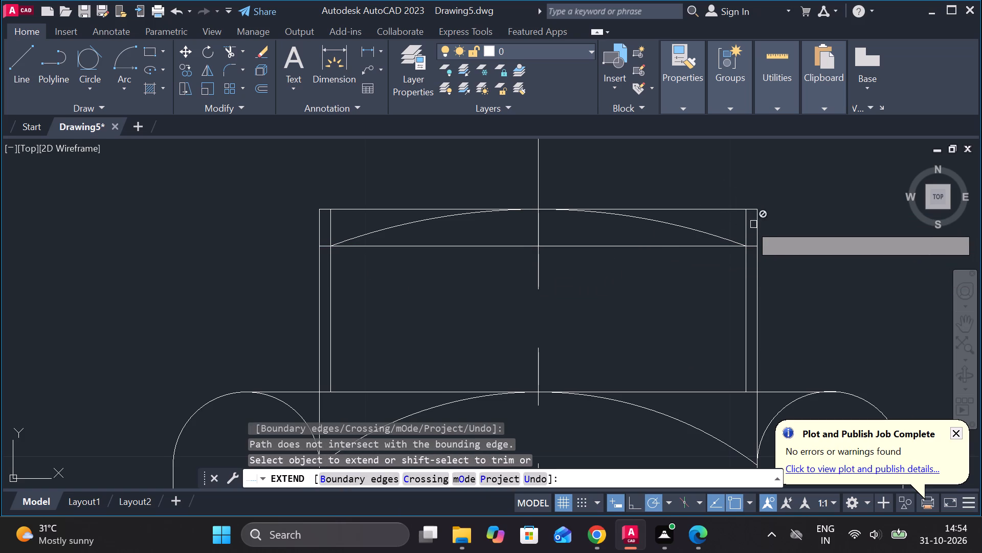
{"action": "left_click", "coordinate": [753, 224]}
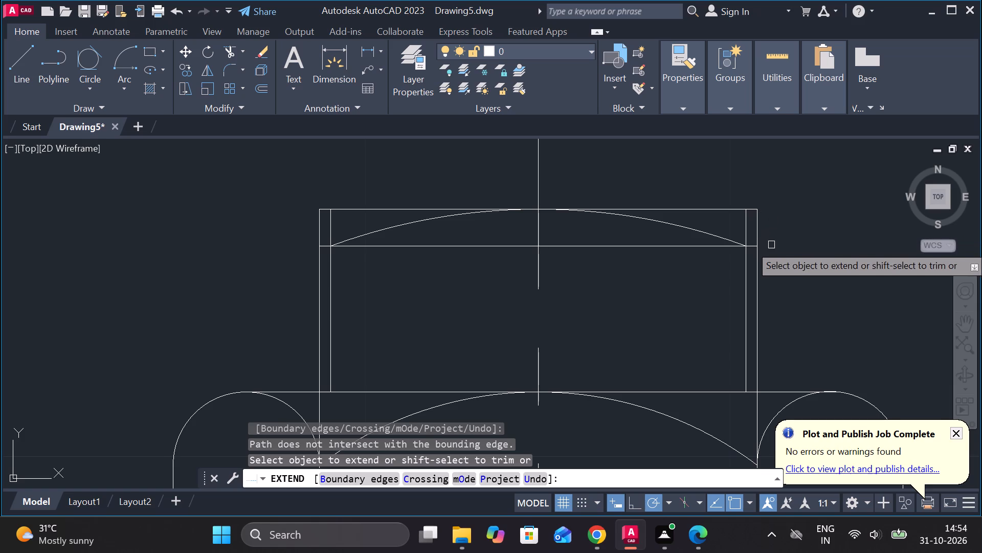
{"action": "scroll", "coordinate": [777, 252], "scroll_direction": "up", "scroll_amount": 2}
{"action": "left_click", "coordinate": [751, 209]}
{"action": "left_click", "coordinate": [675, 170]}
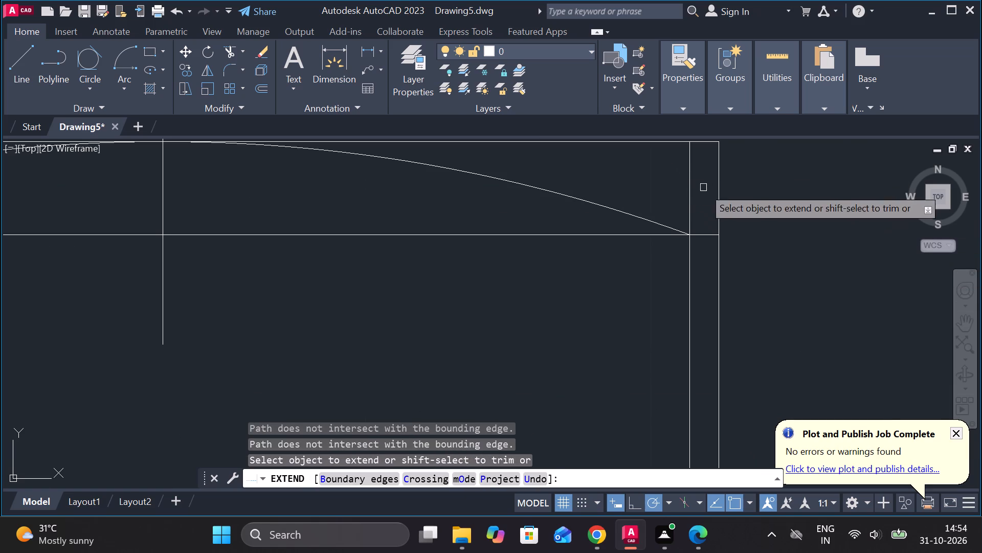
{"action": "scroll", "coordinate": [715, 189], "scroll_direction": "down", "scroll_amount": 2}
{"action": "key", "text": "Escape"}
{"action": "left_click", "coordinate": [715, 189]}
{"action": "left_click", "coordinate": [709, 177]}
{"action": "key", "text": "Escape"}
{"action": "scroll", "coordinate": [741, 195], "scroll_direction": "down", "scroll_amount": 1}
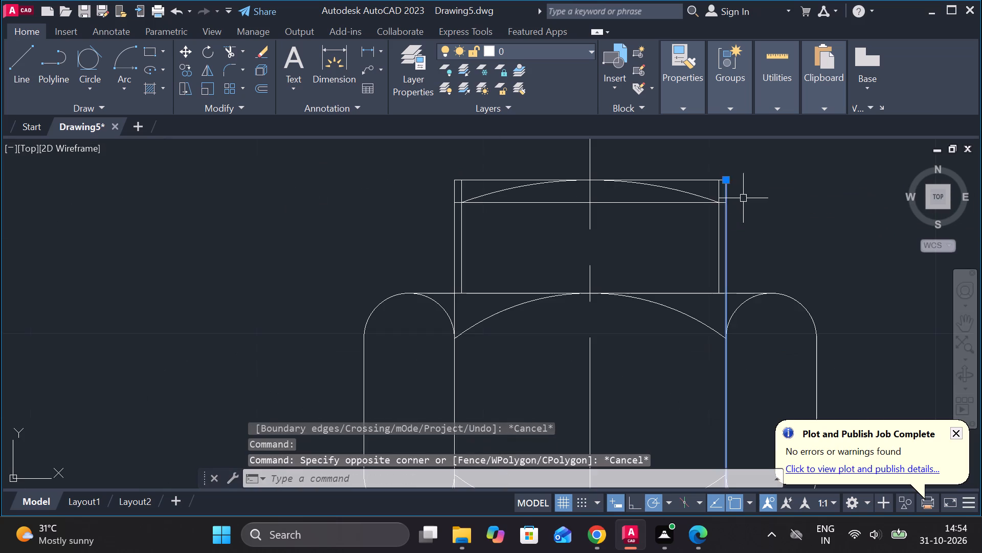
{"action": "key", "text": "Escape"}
Erase the old centreline and the long axis line running through the bolt in the left flange.
{"action": "scroll", "coordinate": [753, 214], "scroll_direction": "down", "scroll_amount": 3}
{"action": "middle_click_drag", "start_coordinate": [758, 300], "coordinate": [555, 246]}
{"action": "scroll", "coordinate": [652, 274], "scroll_direction": "down", "scroll_amount": 1}
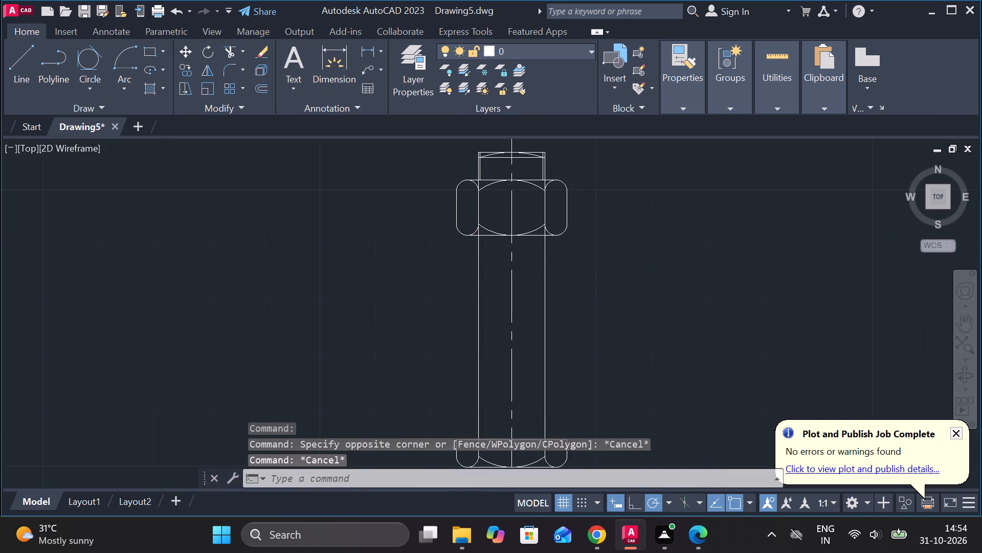
{"action": "scroll", "coordinate": [661, 316], "scroll_direction": "down", "scroll_amount": 2}
{"action": "middle_click_drag", "start_coordinate": [438, 379], "coordinate": [479, 326]}
{"action": "middle_click_drag", "start_coordinate": [428, 377], "coordinate": [504, 318]}
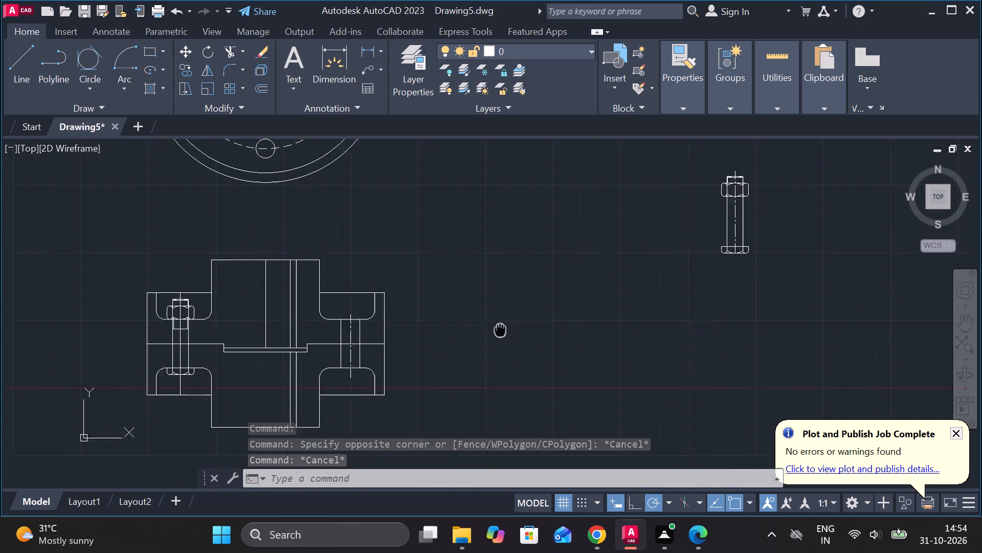
{"action": "middle_click_drag", "start_coordinate": [504, 318], "coordinate": [505, 315]}
{"action": "scroll", "coordinate": [260, 361], "scroll_direction": "up", "scroll_amount": 2}
{"action": "middle_click_drag", "start_coordinate": [259, 359], "coordinate": [299, 360]}
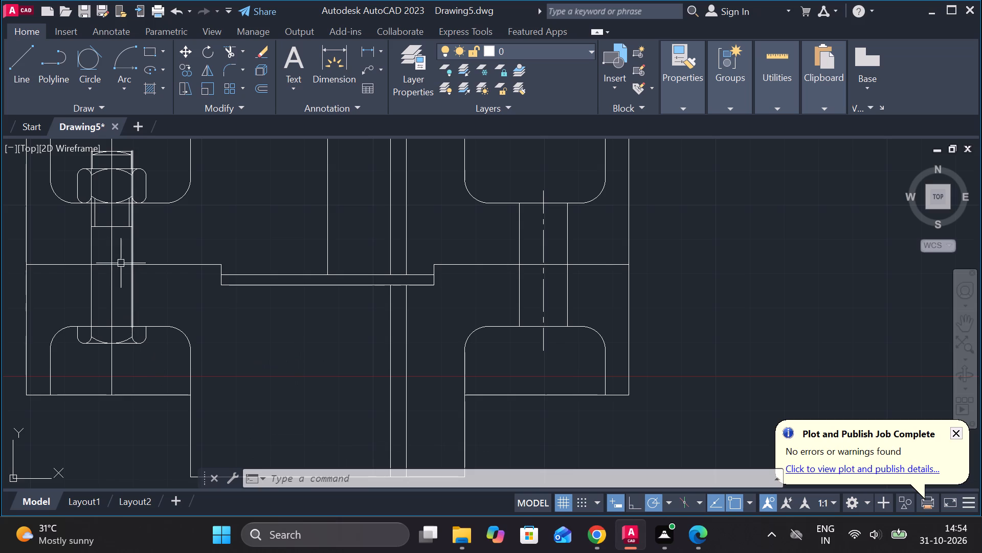
{"action": "left_click", "coordinate": [108, 293]}
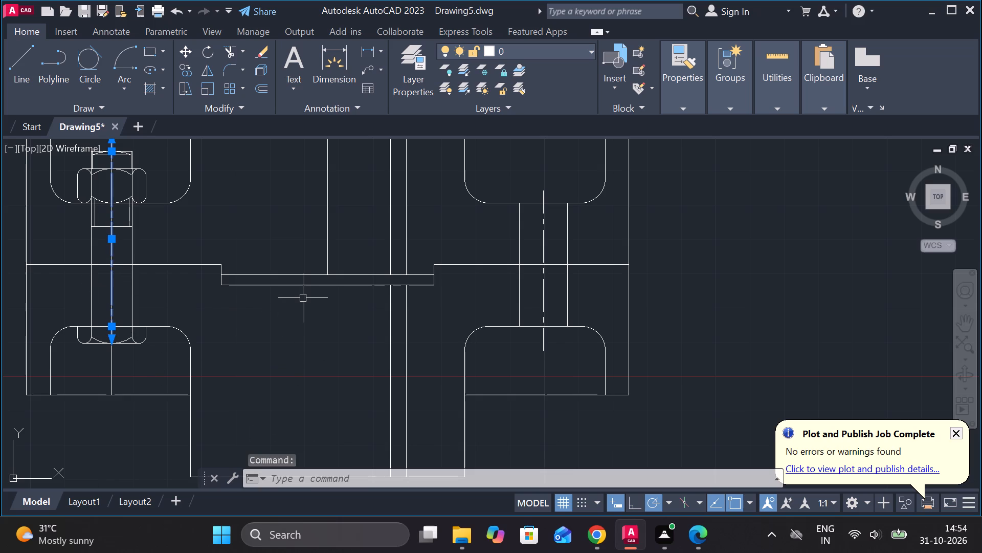
{"action": "type", "text": "E"}
{"action": "key", "text": "space"}
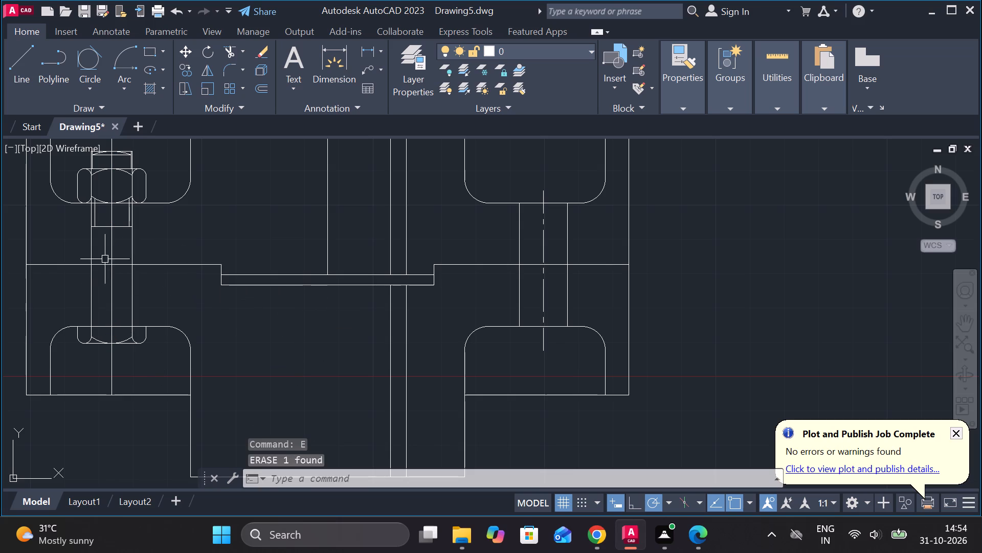
{"action": "left_click", "coordinate": [112, 248]}
{"action": "type", "text": "E"}
{"action": "key", "text": "space"}
Erase the short leftover axis segment inside the left bolt's head in the lower recess.
{"action": "left_click", "coordinate": [114, 331]}
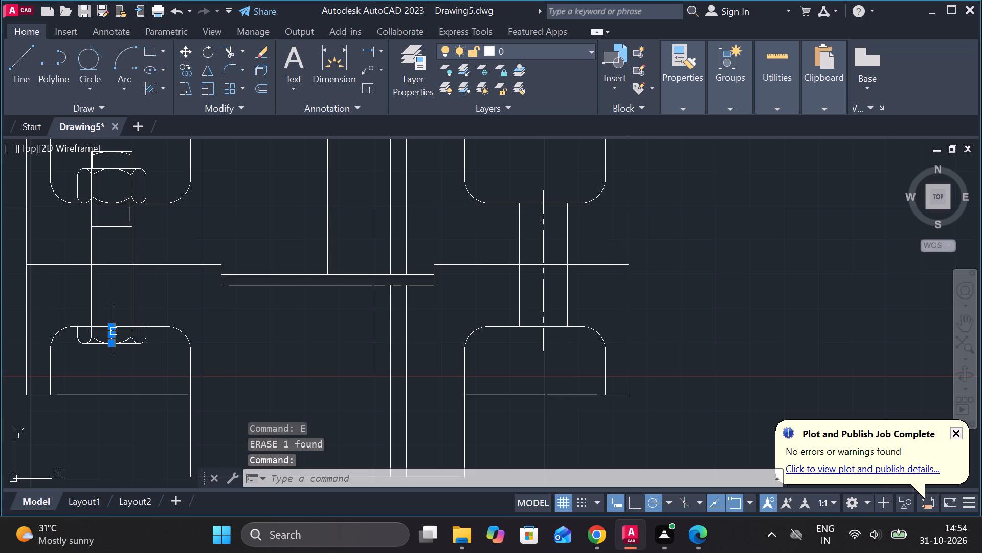
{"action": "key", "text": "w"}
{"action": "key", "text": "Escape"}
{"action": "type", "text": "E"}
{"action": "key", "text": "space"}
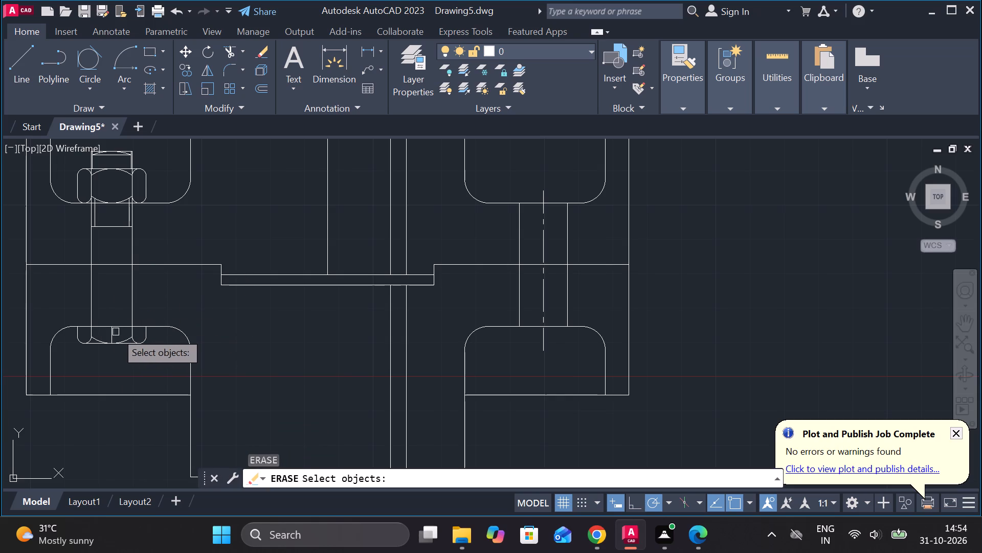
{"action": "left_click", "coordinate": [114, 332]}
{"action": "key", "text": "Escape"}
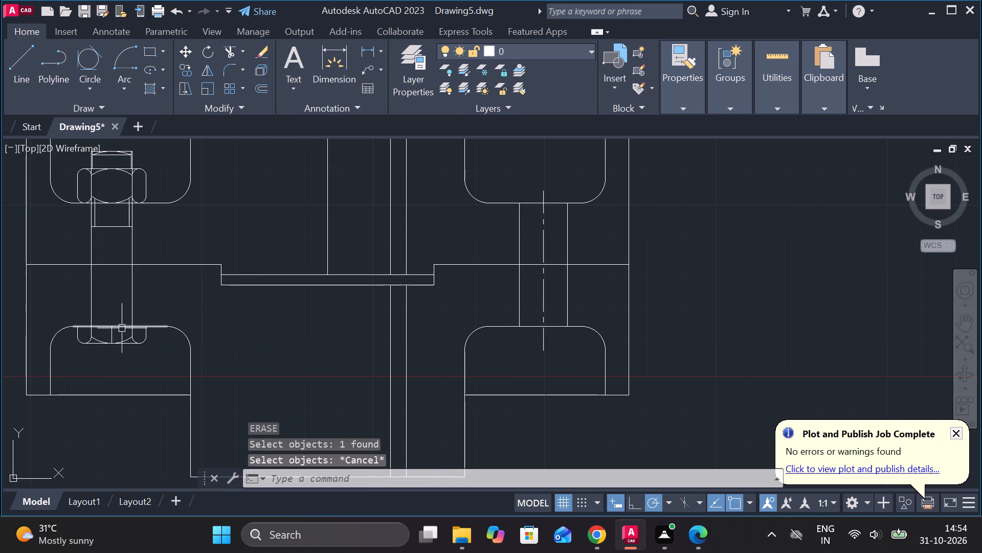
{"action": "scroll", "coordinate": [122, 328], "scroll_direction": "up", "scroll_amount": 2}
{"action": "left_click", "coordinate": [97, 339]}
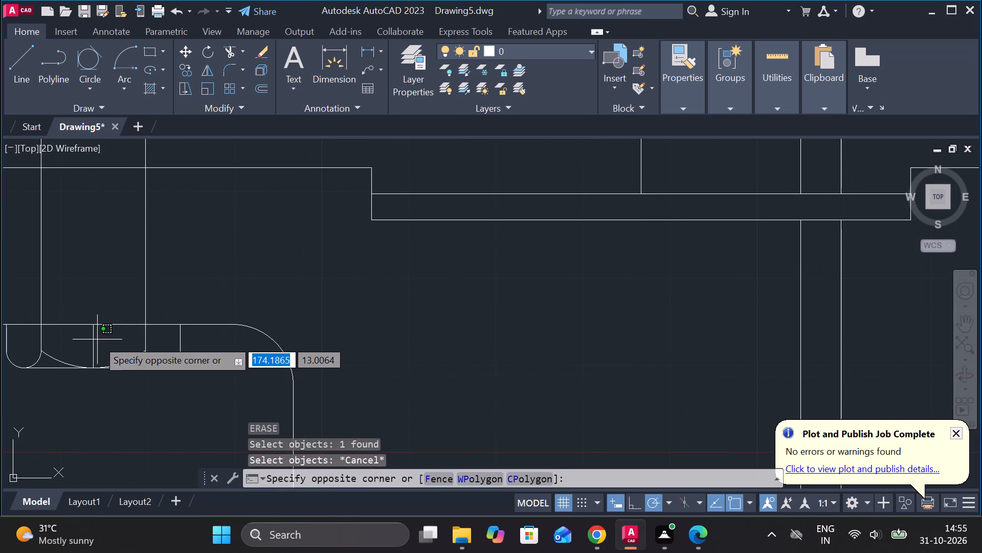
{"action": "key", "text": "Escape"}
{"action": "left_click", "coordinate": [94, 341]}
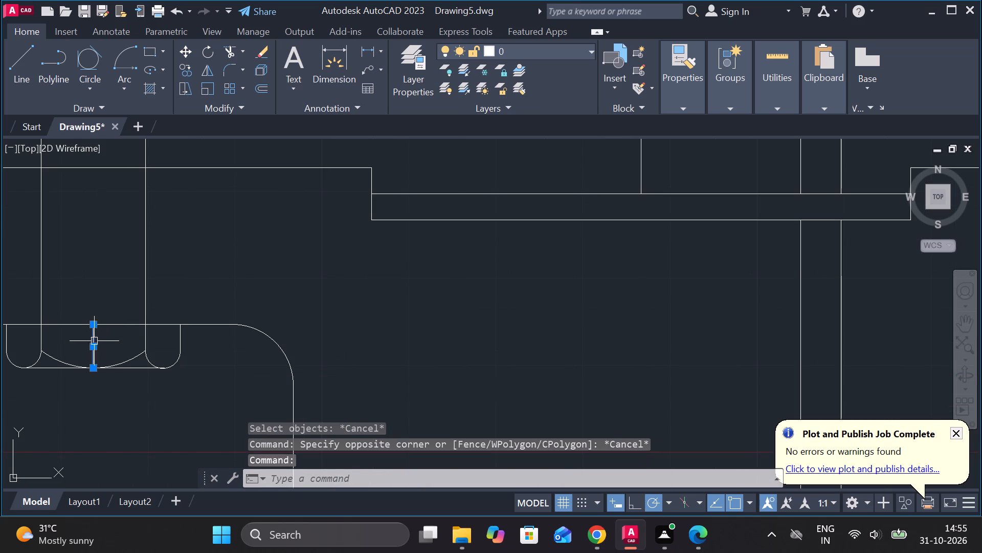
{"action": "type", "text": "E"}
{"action": "key", "text": "space"}
{"action": "scroll", "coordinate": [253, 349], "scroll_direction": "down", "scroll_amount": 2}
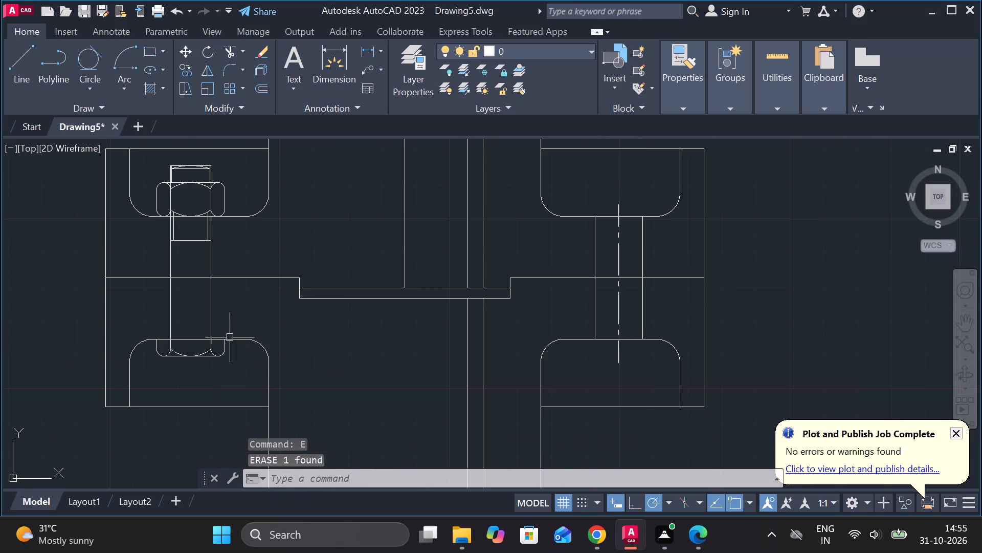
Add a centreline between the two outer shank edges of the left flange's bolt.
{"action": "type", "text": "CE"}
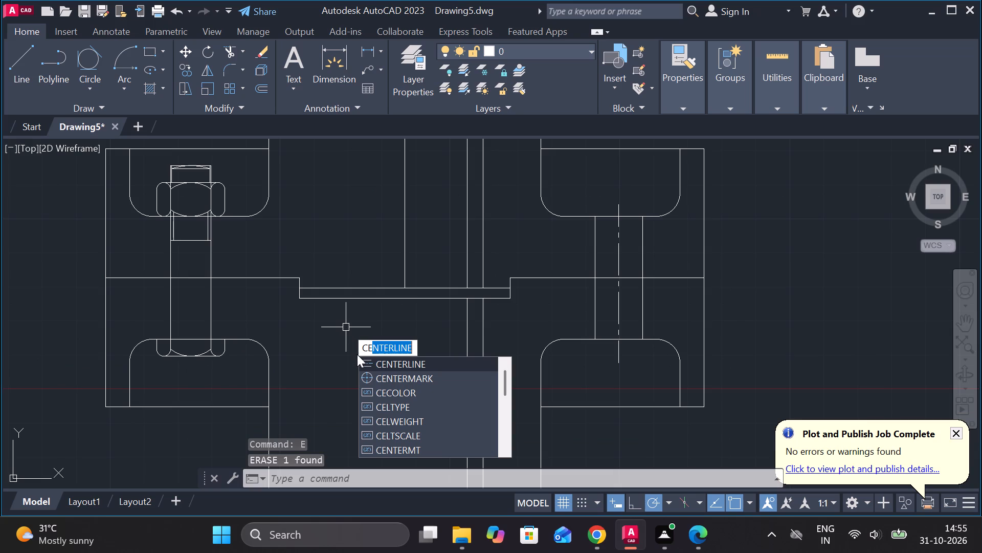
{"action": "left_click", "coordinate": [370, 359]}
{"action": "left_click", "coordinate": [172, 299]}
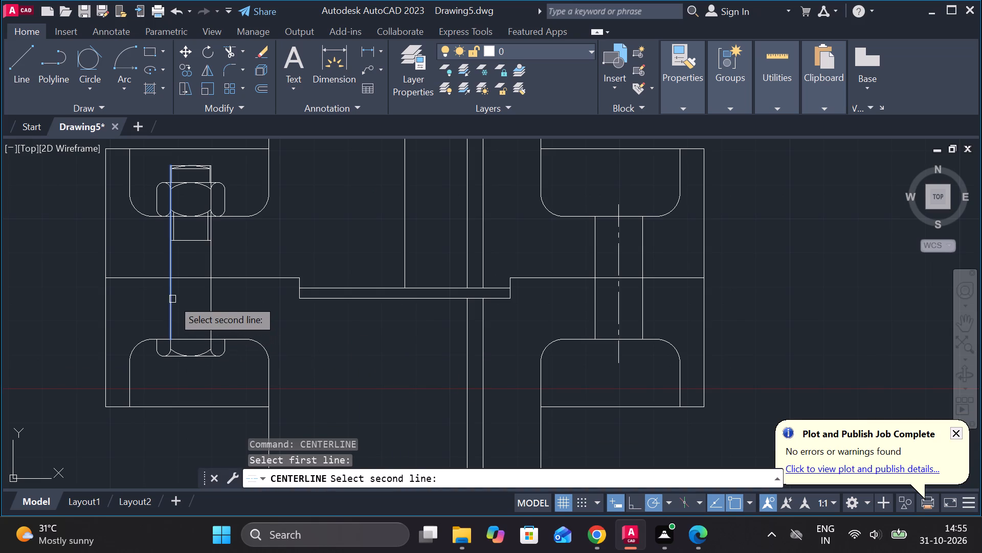
{"action": "left_click", "coordinate": [212, 304]}
{"action": "key", "text": "Escape"}
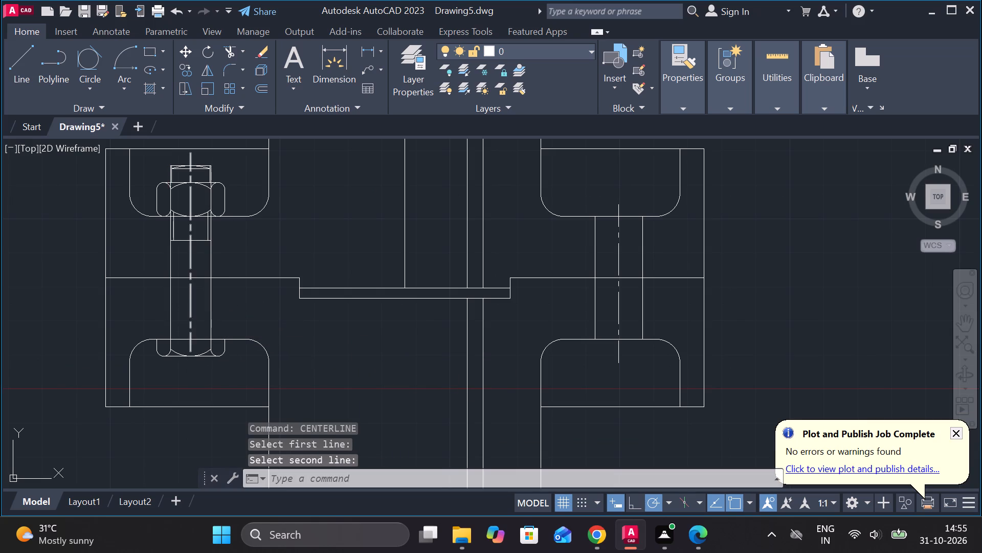
Lengthen the left bolt's centreline to beyond the flange's lower edge and by about 28 units at its upper end.
{"action": "left_click", "coordinate": [192, 318]}
{"action": "left_click", "coordinate": [192, 351]}
{"action": "left_click", "coordinate": [187, 435]}
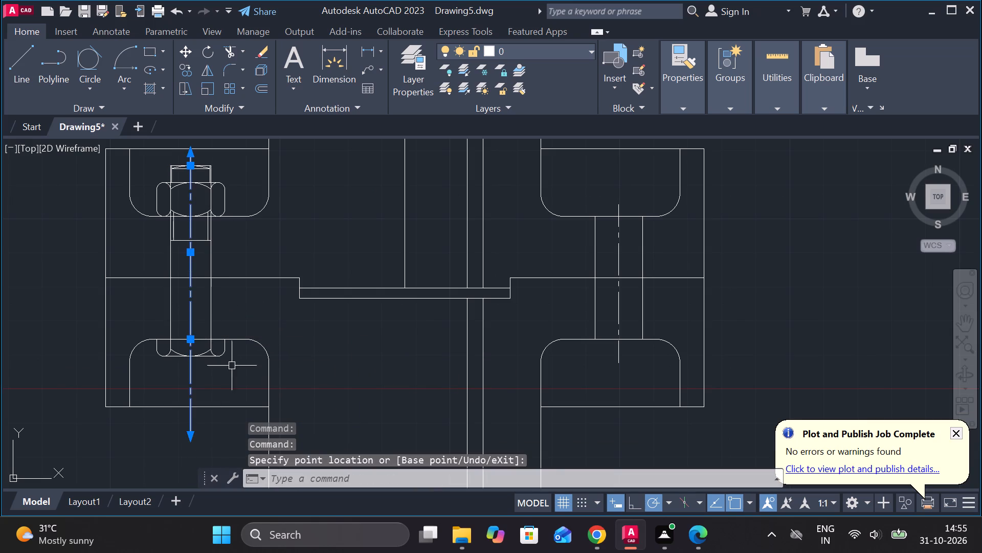
{"action": "middle_click_drag", "start_coordinate": [212, 317], "coordinate": [225, 486]}
{"action": "left_click", "coordinate": [204, 324]}
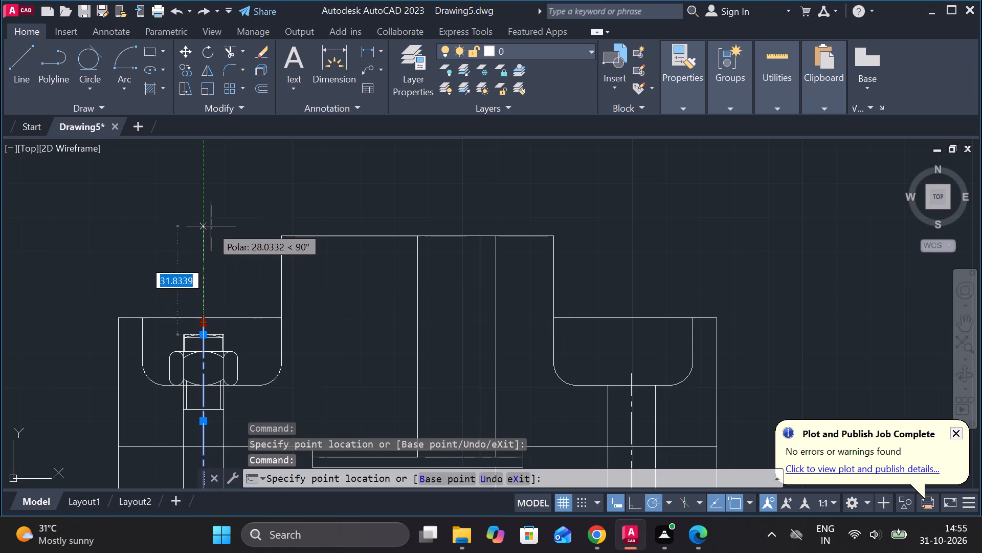
{"action": "left_click", "coordinate": [211, 225]}
Stretch the right bolt hole's centreline at both ends to reach beyond the flange's upper and lower edges.
{"action": "scroll", "coordinate": [466, 316], "scroll_direction": "down", "scroll_amount": 1}
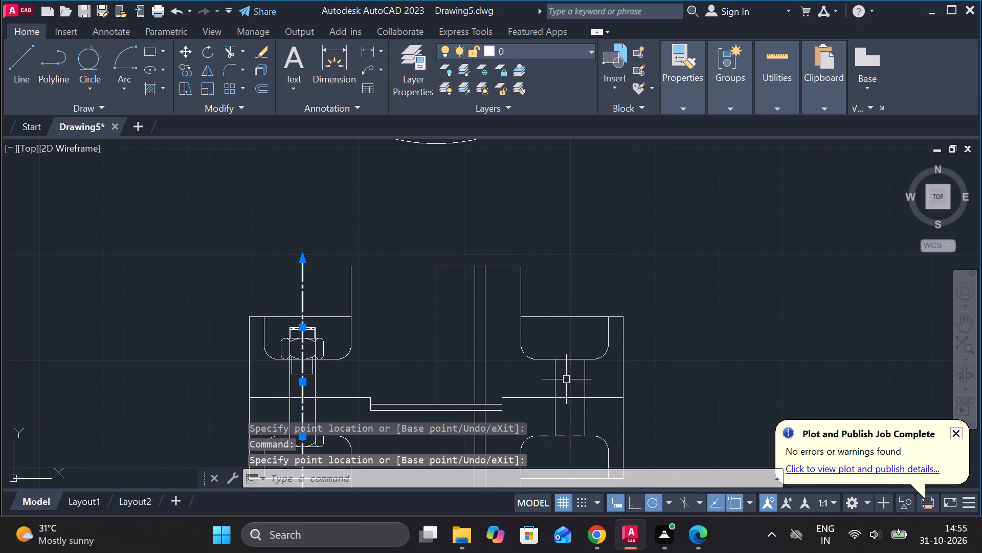
{"action": "left_click", "coordinate": [567, 381]}
{"action": "left_click", "coordinate": [569, 350]}
{"action": "left_click", "coordinate": [573, 267]}
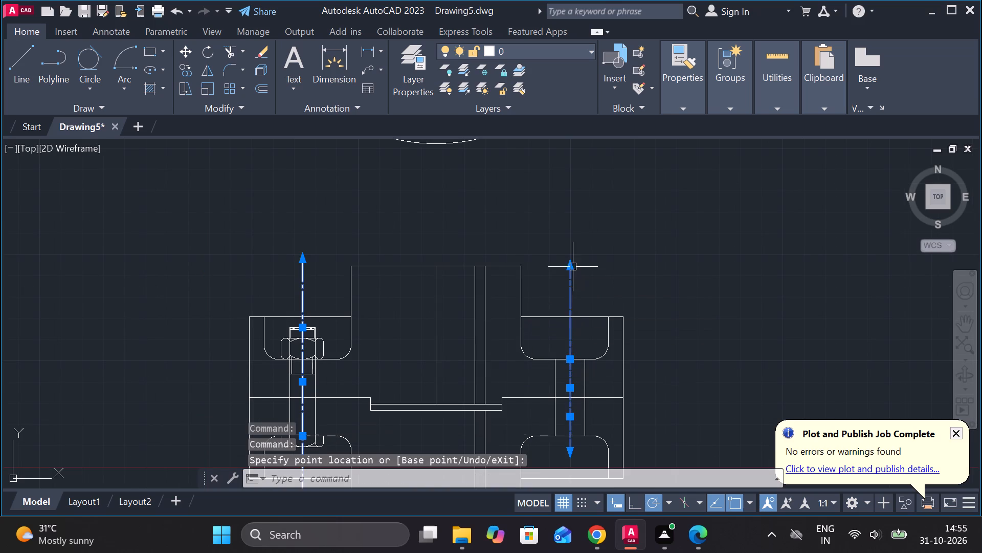
{"action": "middle_click_drag", "start_coordinate": [579, 330], "coordinate": [496, 89]}
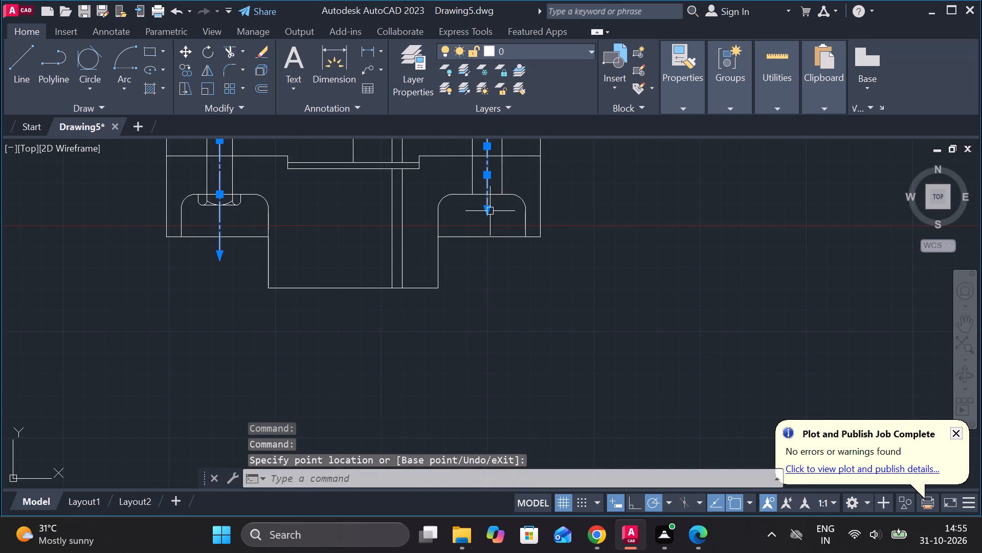
{"action": "left_click", "coordinate": [488, 211]}
{"action": "left_click", "coordinate": [487, 280]}
{"action": "key", "text": "Escape"}
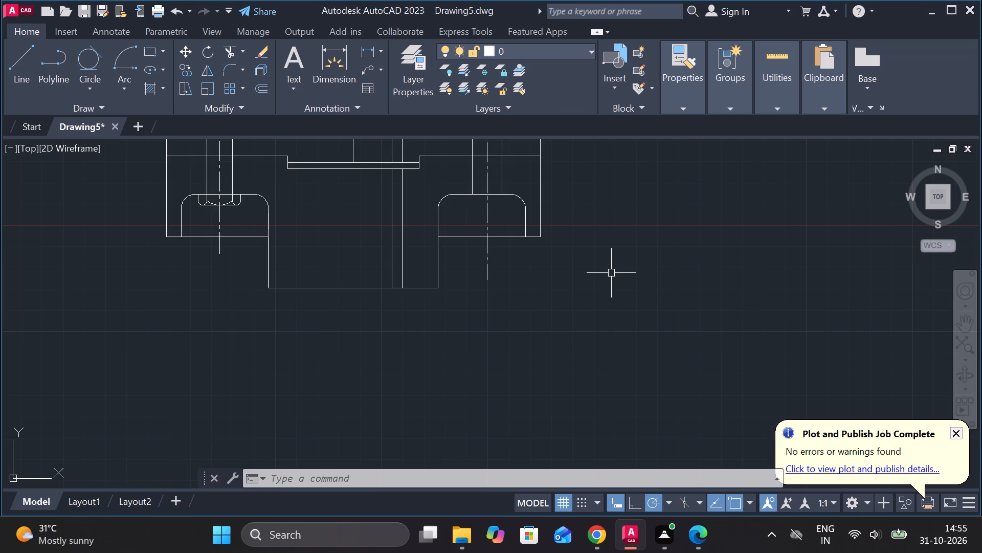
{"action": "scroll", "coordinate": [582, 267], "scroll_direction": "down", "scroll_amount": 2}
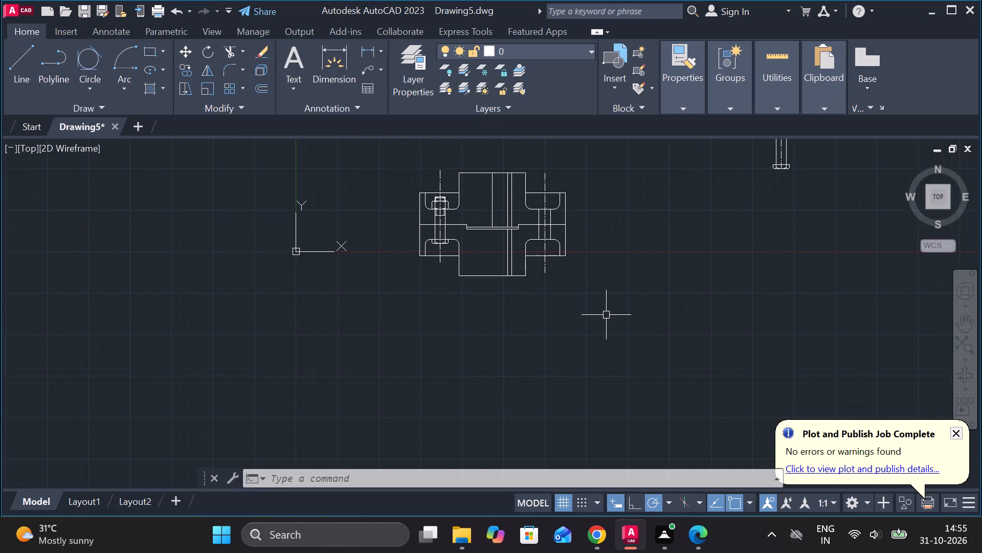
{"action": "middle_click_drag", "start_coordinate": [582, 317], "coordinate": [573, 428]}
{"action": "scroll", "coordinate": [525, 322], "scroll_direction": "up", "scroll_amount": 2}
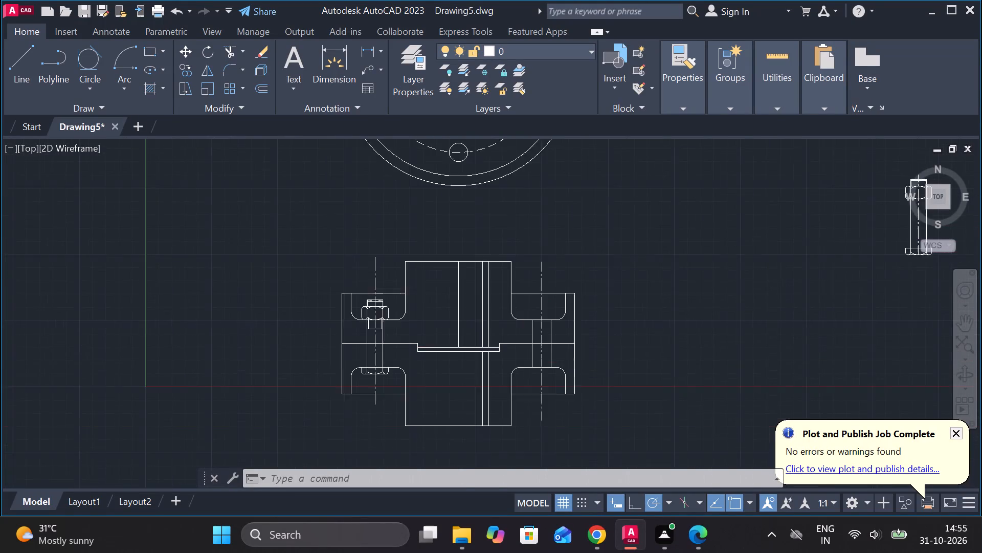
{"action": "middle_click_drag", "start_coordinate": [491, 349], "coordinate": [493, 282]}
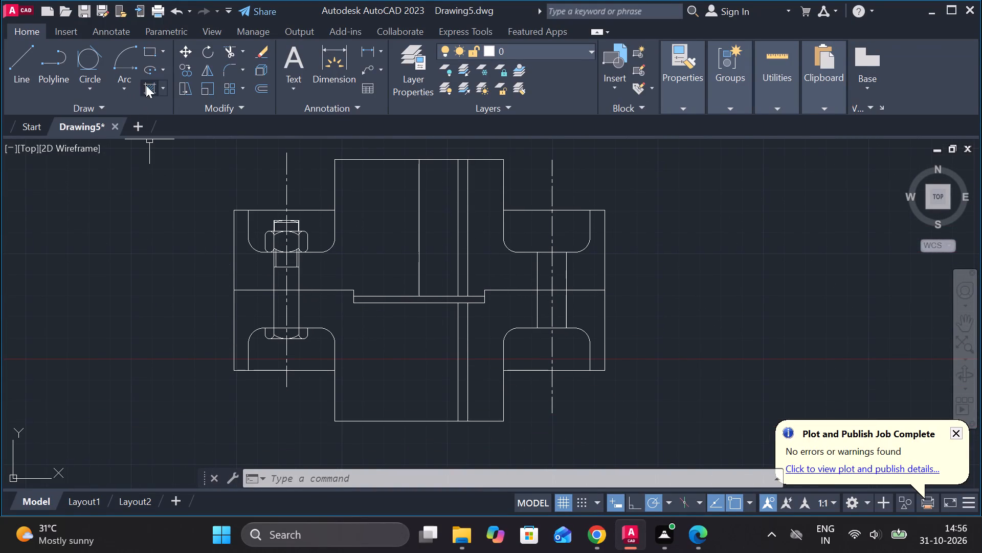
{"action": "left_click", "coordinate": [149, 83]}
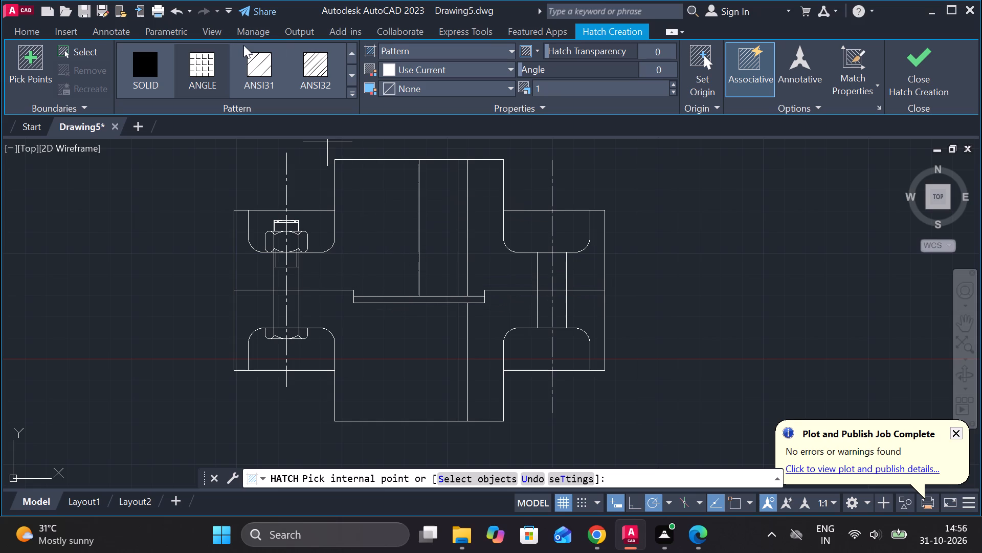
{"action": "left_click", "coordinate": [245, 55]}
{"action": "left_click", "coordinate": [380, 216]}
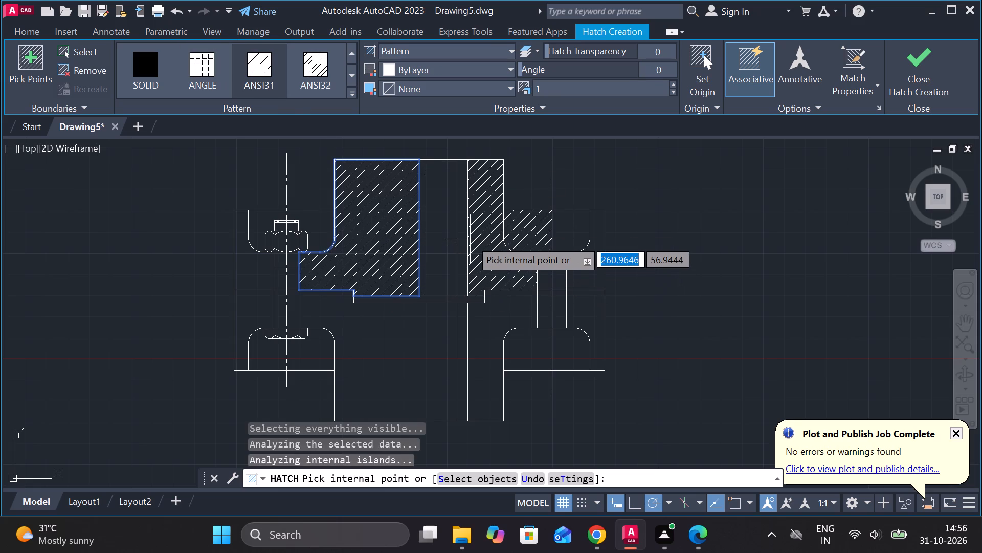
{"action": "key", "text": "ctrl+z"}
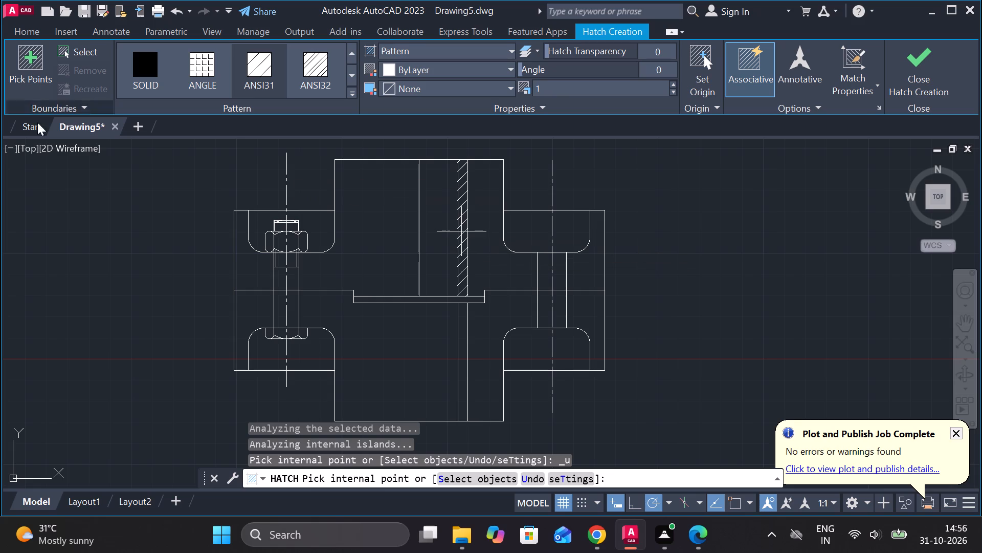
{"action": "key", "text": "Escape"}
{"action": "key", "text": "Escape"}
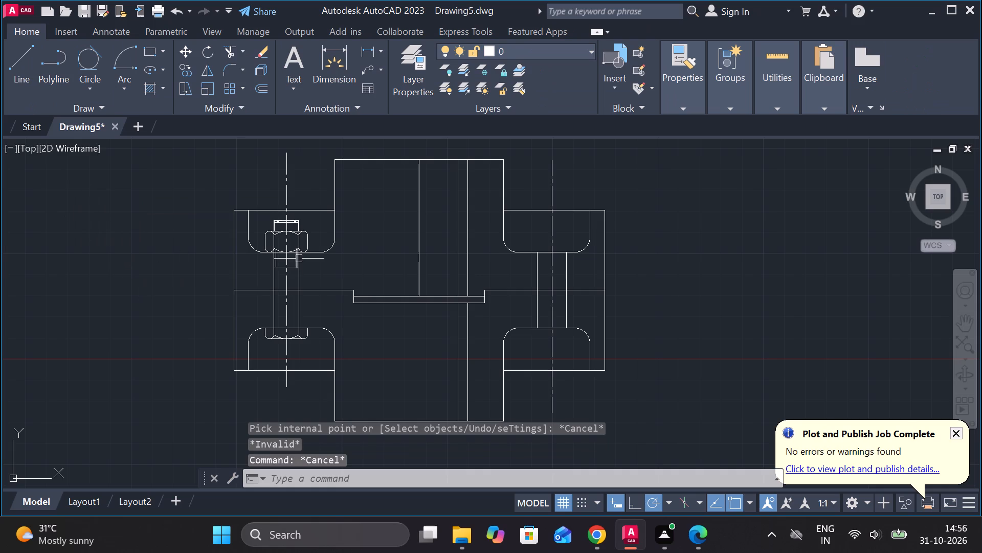
Lengthen the vertical axis line in the middle of the upper hub down to the lower hub's bottom edge, about 124 units long overall.
{"action": "left_click", "coordinate": [419, 233]}
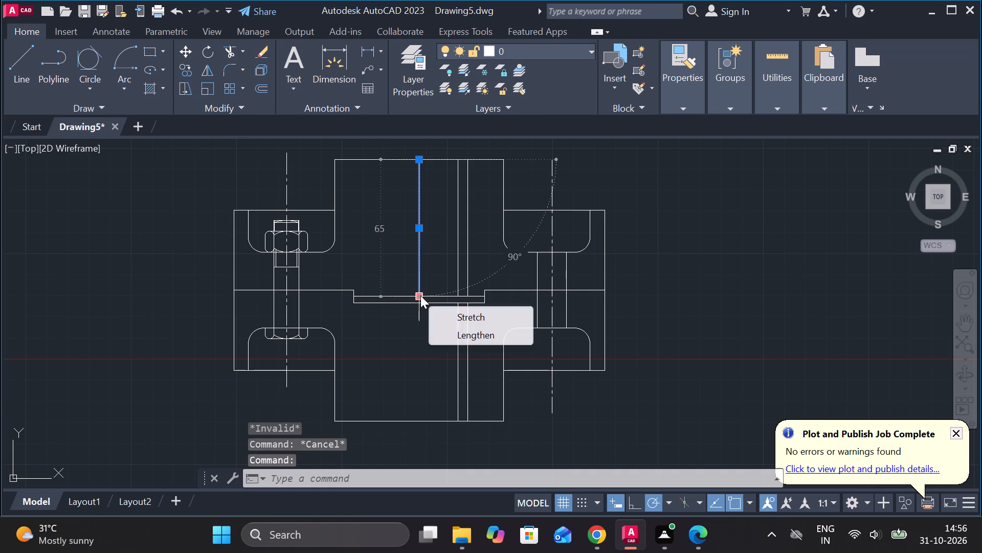
{"action": "left_click", "coordinate": [448, 336]}
{"action": "left_click", "coordinate": [421, 423]}
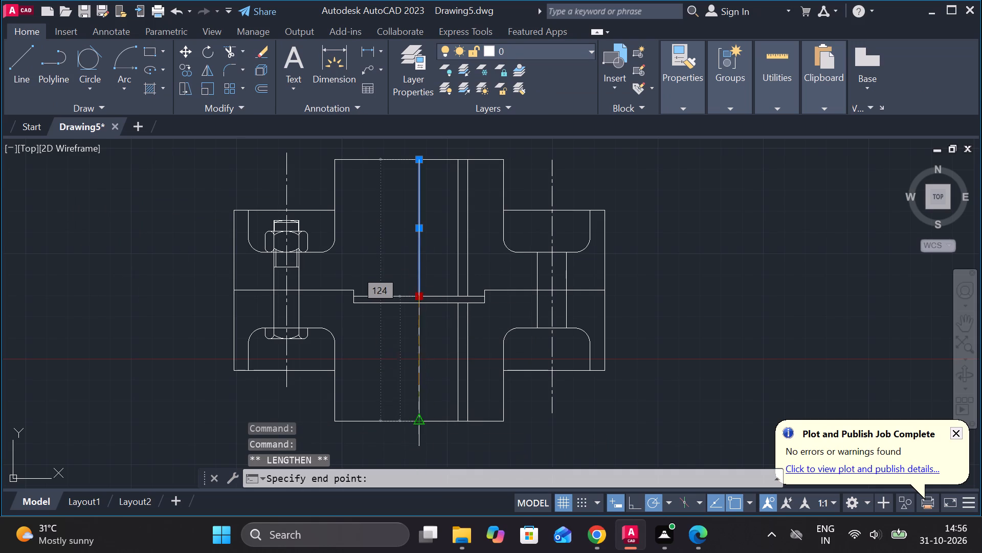
{"action": "key", "text": "Escape"}
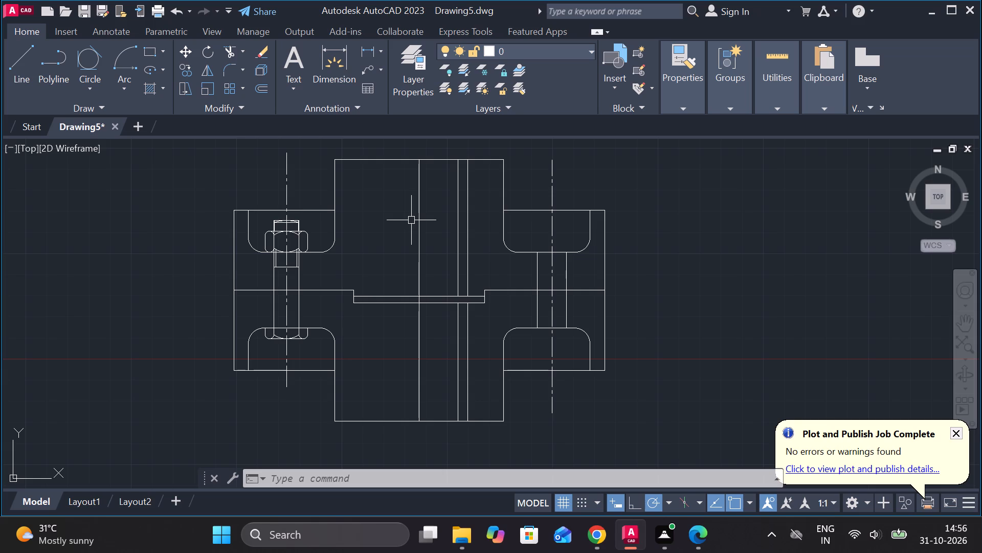
Draw a vertical projection line from the keyed bore circle's left quadrant down to the bottom edge of the profile's lower hub.
{"action": "left_click", "coordinate": [18, 60]}
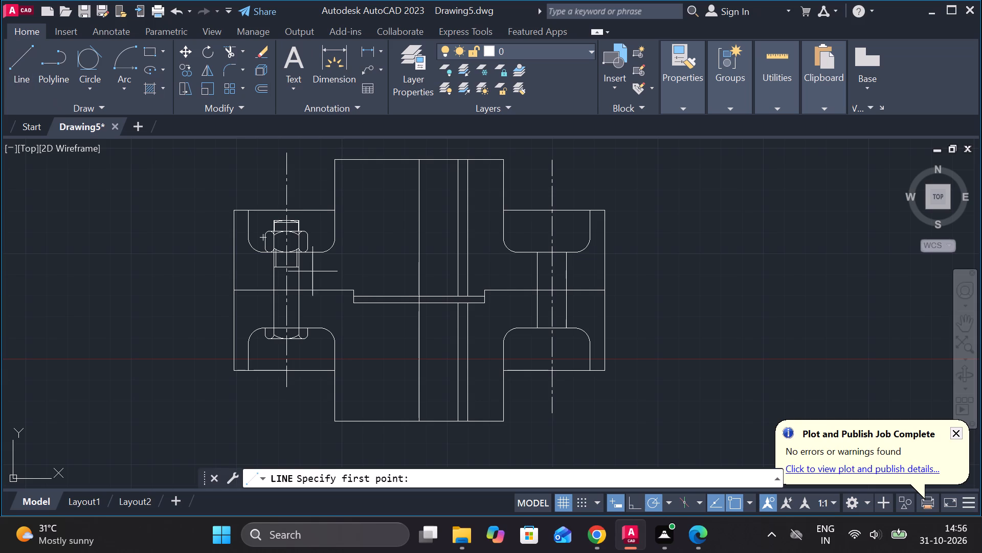
{"action": "scroll", "coordinate": [421, 263], "scroll_direction": "down", "scroll_amount": 1}
{"action": "middle_click_drag", "start_coordinate": [421, 259], "coordinate": [428, 377]}
{"action": "middle_click_drag", "start_coordinate": [422, 275], "coordinate": [431, 316]}
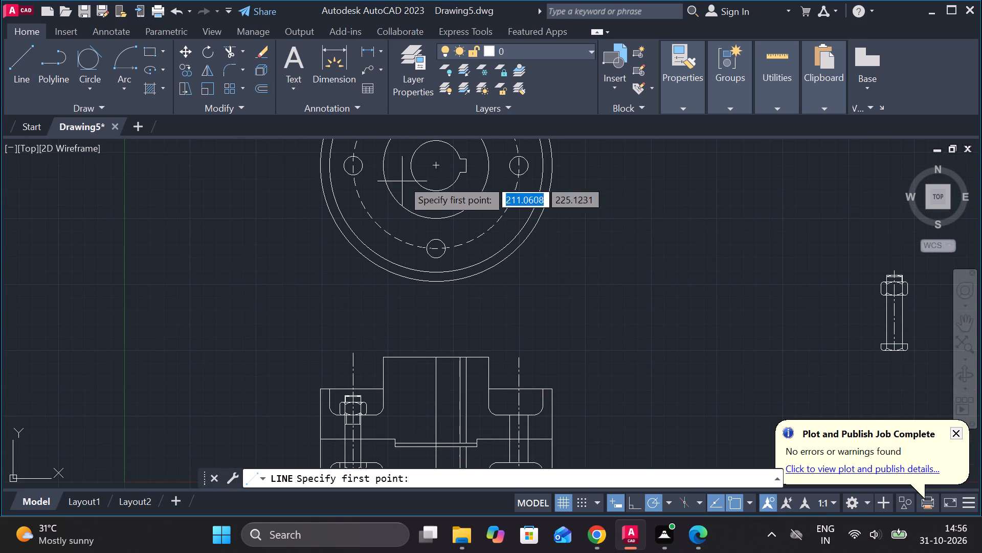
{"action": "left_click", "coordinate": [408, 164]}
{"action": "middle_click_drag", "start_coordinate": [420, 351], "coordinate": [403, 264]}
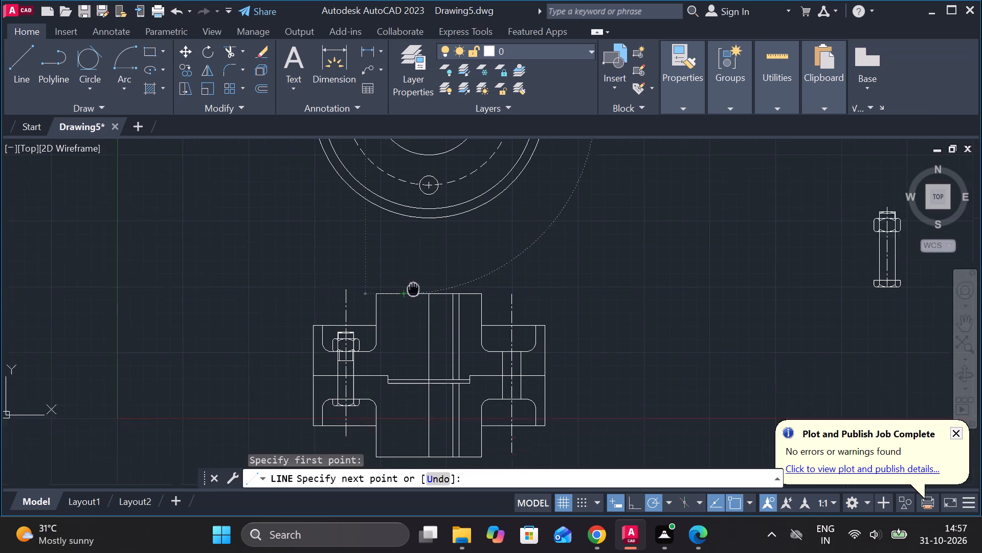
{"action": "left_click", "coordinate": [393, 431]}
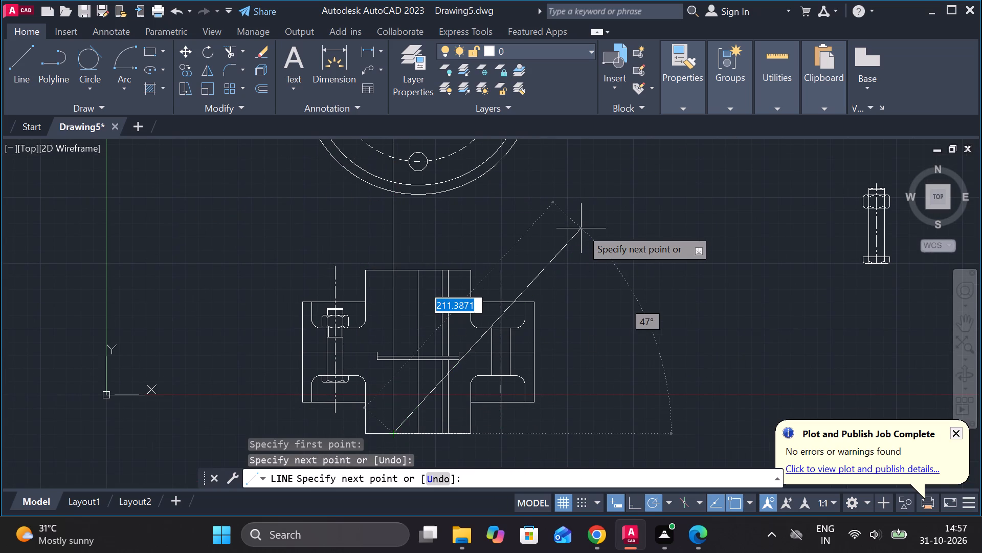
{"action": "key", "text": "Escape"}
Trim the bore projection line between the two views and erase the piece left inside the circular view.
{"action": "type", "text": "TR"}
{"action": "key", "text": "space"}
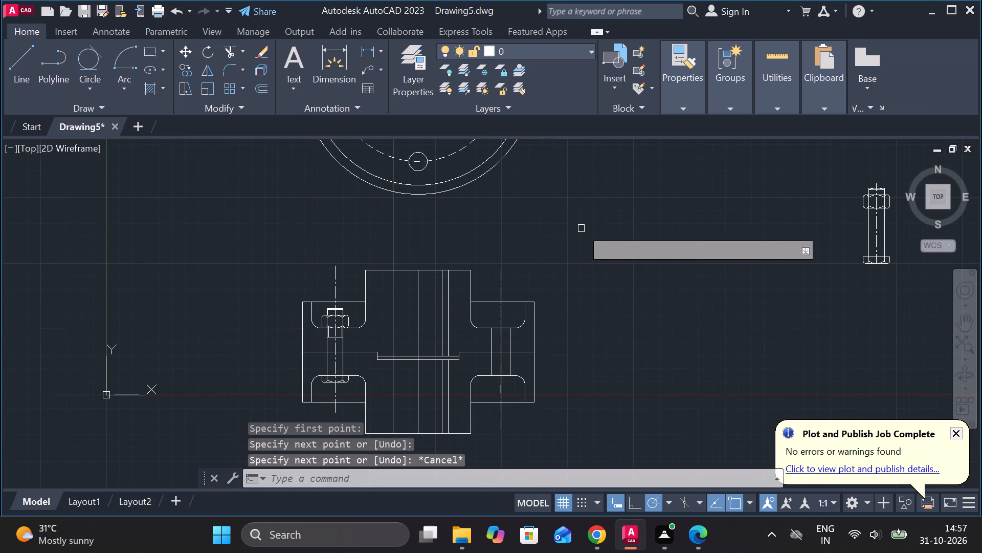
{"action": "left_click", "coordinate": [396, 240]}
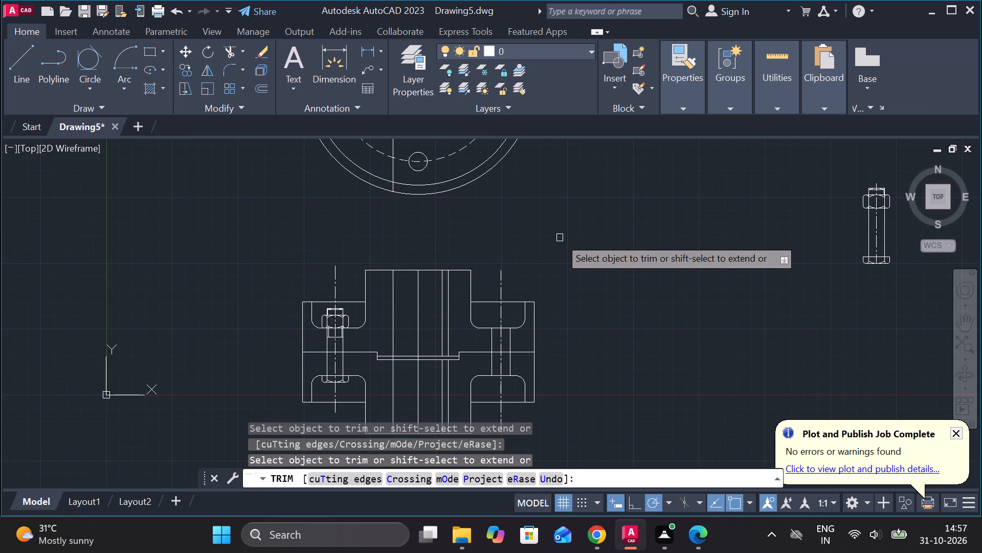
{"action": "key", "text": "Escape"}
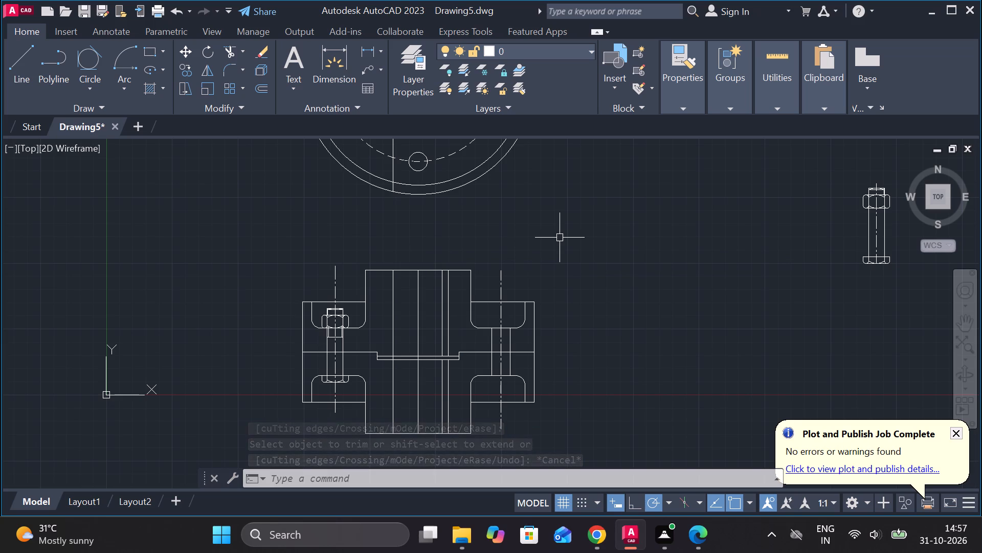
{"action": "middle_click_drag", "start_coordinate": [631, 278], "coordinate": [617, 414]}
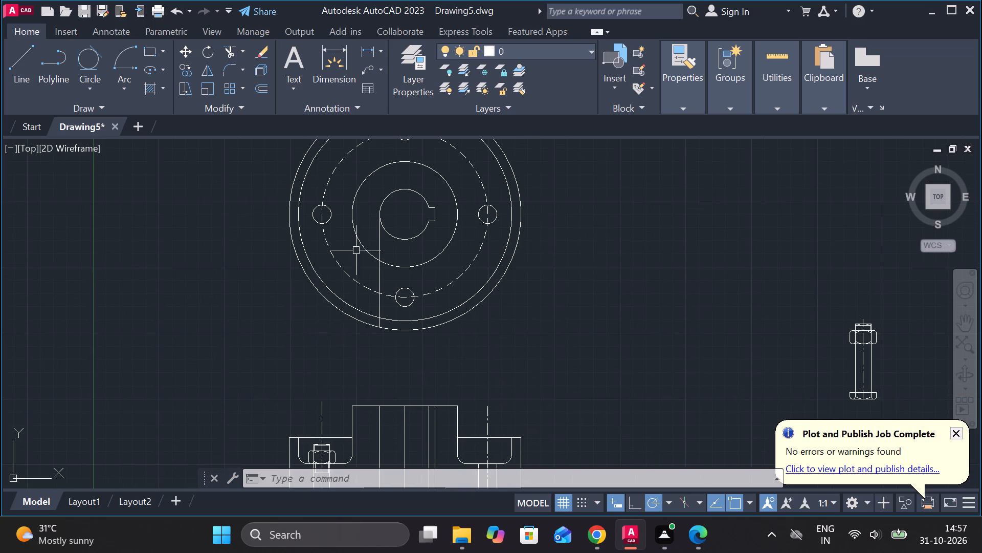
{"action": "left_click", "coordinate": [376, 243]}
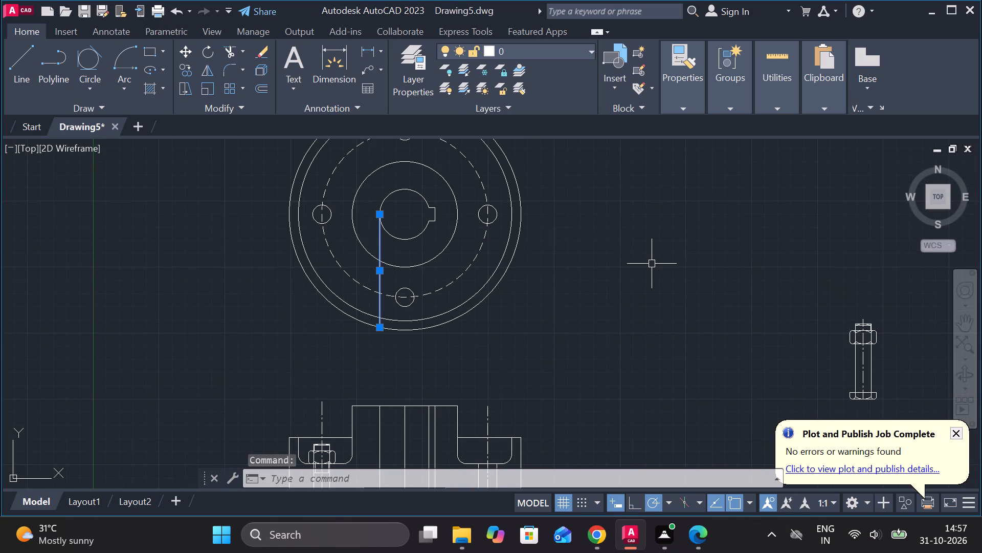
{"action": "key", "text": "e"}
{"action": "key", "text": "Return"}
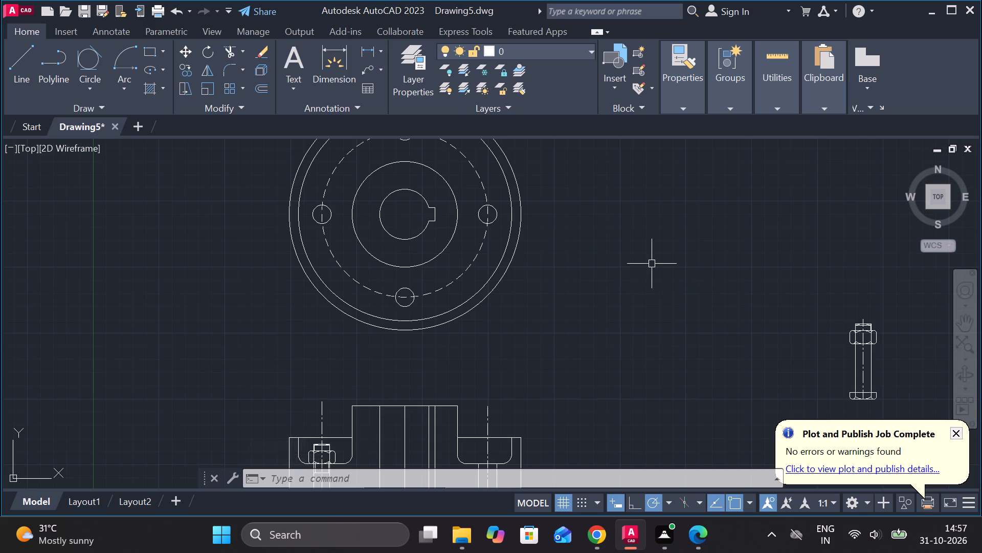
Set the linetype of the profile's vertical axis line to CENTER.
{"action": "scroll", "coordinate": [628, 284], "scroll_direction": "down", "scroll_amount": 1}
{"action": "scroll", "coordinate": [566, 396], "scroll_direction": "up", "scroll_amount": 2}
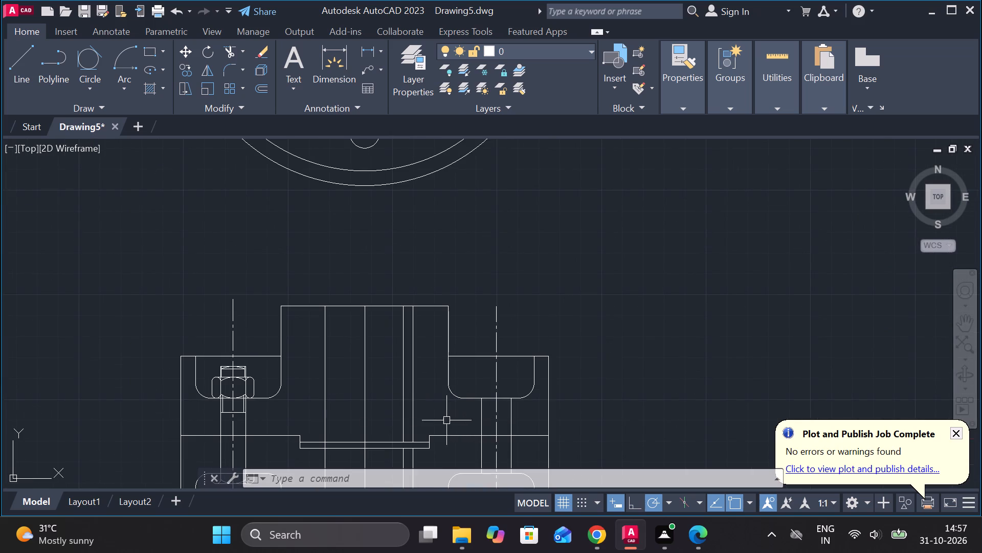
{"action": "middle_click_drag", "start_coordinate": [430, 422], "coordinate": [425, 346]}
{"action": "left_click", "coordinate": [356, 330]}
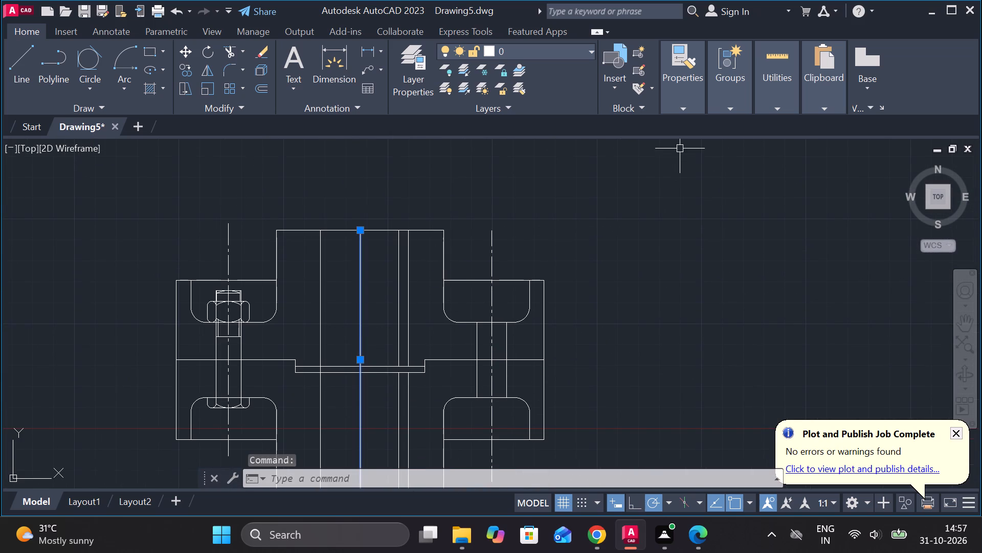
{"action": "left_click", "coordinate": [679, 104]}
{"action": "left_click", "coordinate": [686, 110]}
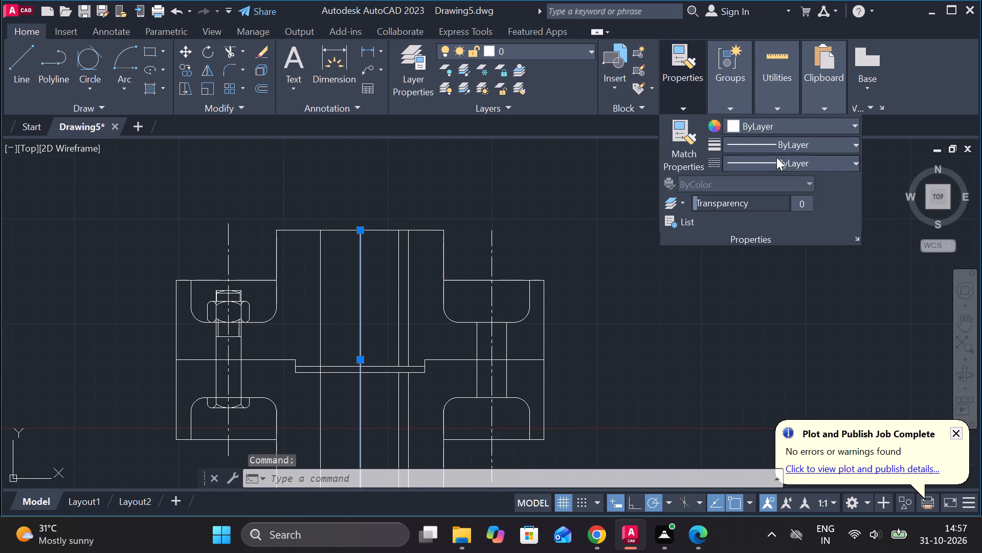
{"action": "left_click", "coordinate": [779, 158]}
{"action": "left_click", "coordinate": [749, 222]}
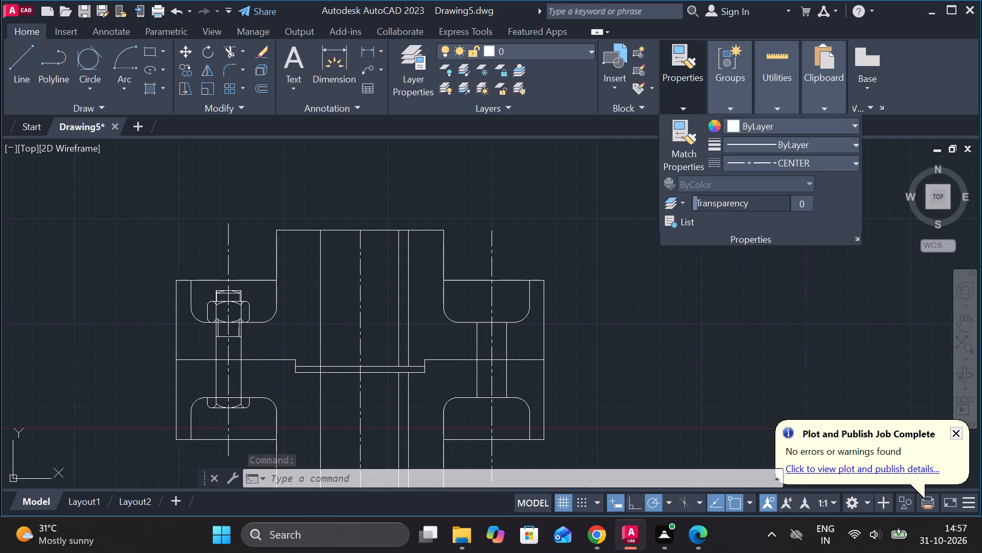
{"action": "key", "text": "Escape"}
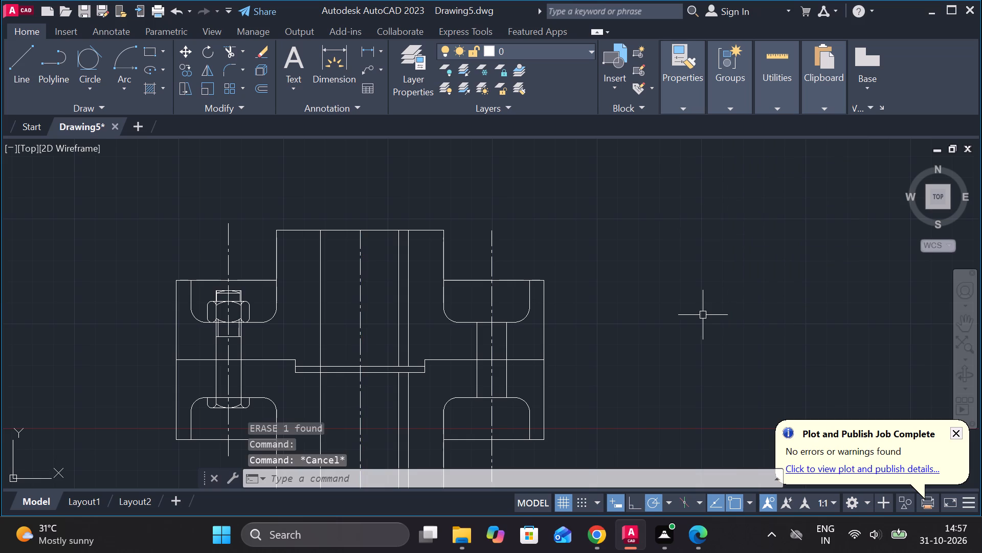
Trim the left bore line between the two horizontal edges of the central step where the flanges meet.
{"action": "type", "text": "TR"}
{"action": "key", "text": "space"}
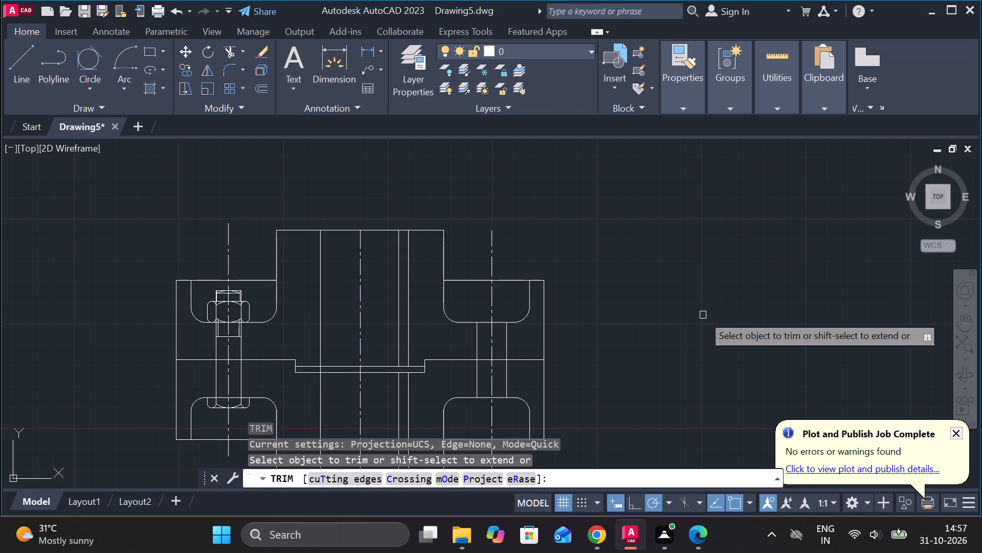
{"action": "scroll", "coordinate": [312, 368], "scroll_direction": "up", "scroll_amount": 3}
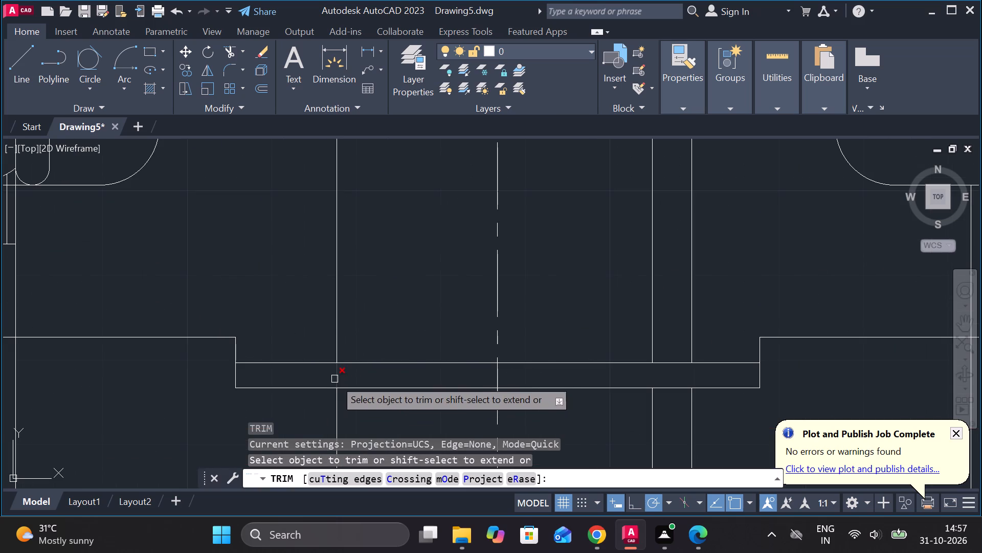
{"action": "left_click", "coordinate": [334, 378]}
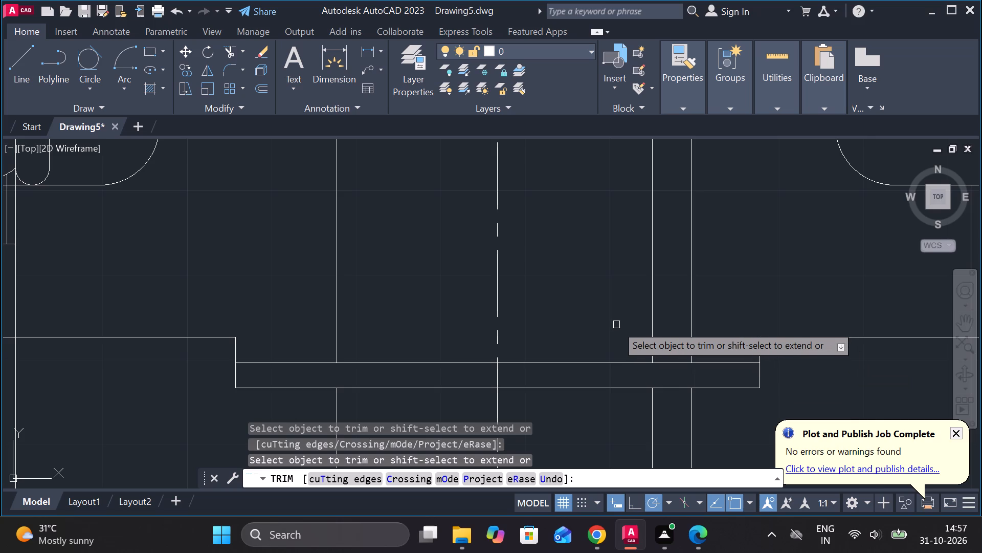
{"action": "scroll", "coordinate": [616, 325], "scroll_direction": "down", "scroll_amount": 2}
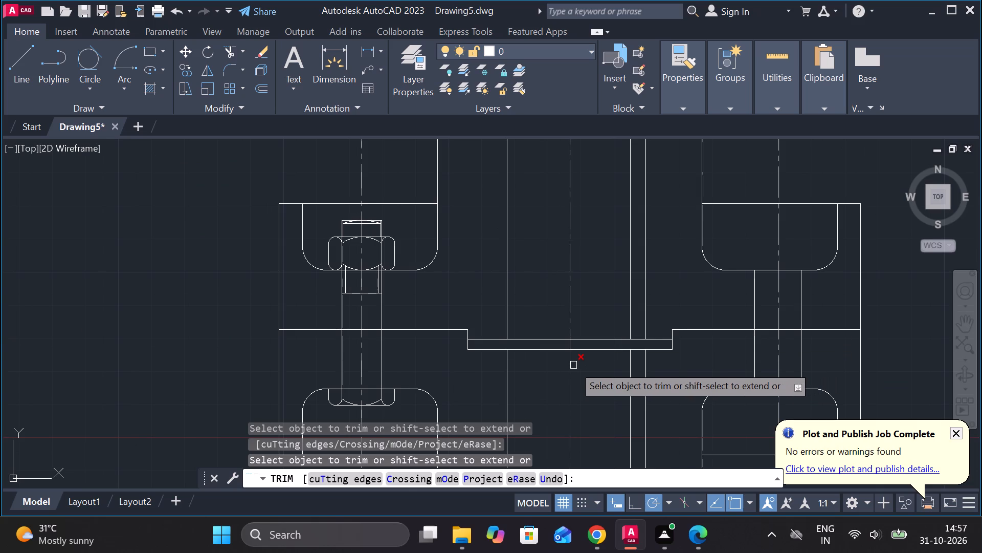
{"action": "left_click", "coordinate": [219, 267]}
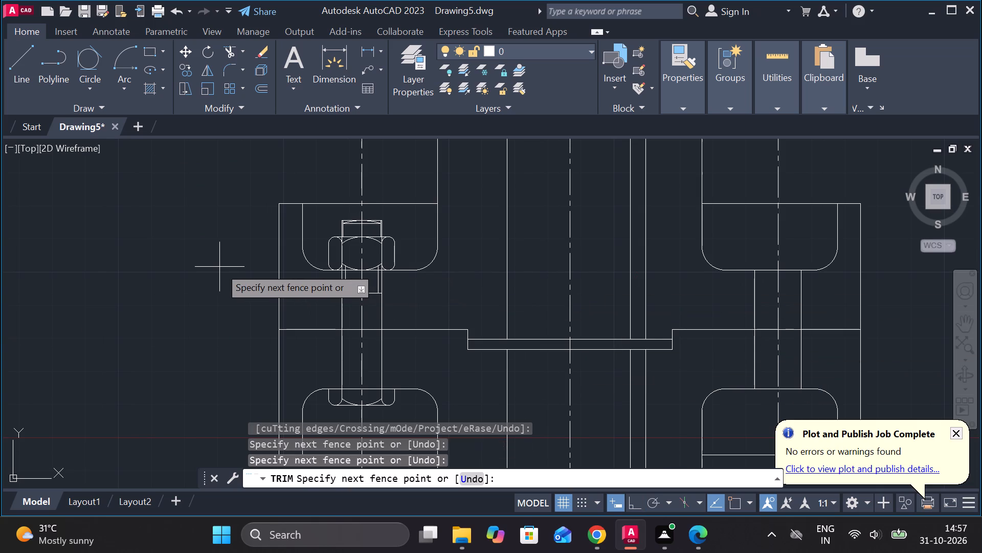
{"action": "left_click", "coordinate": [169, 181]}
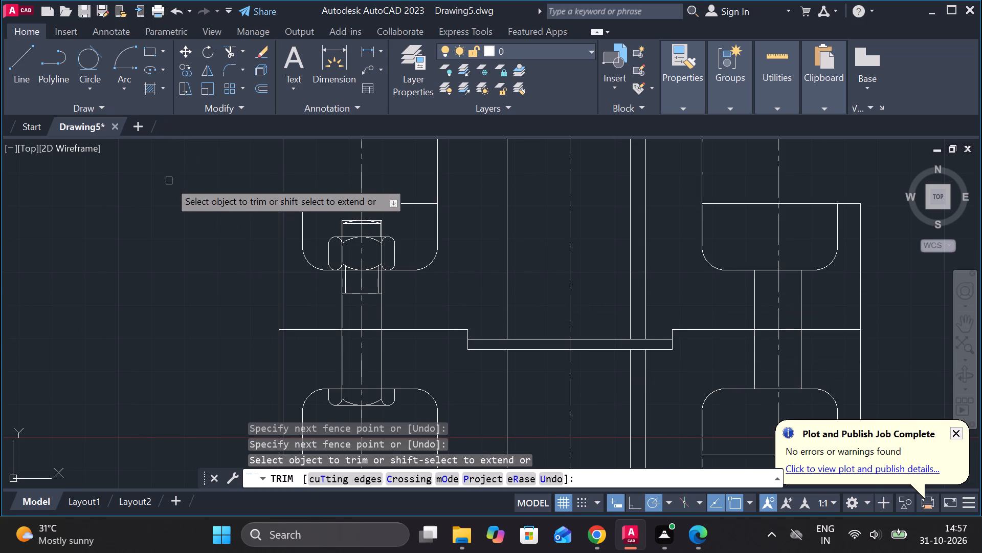
{"action": "key", "text": "Escape"}
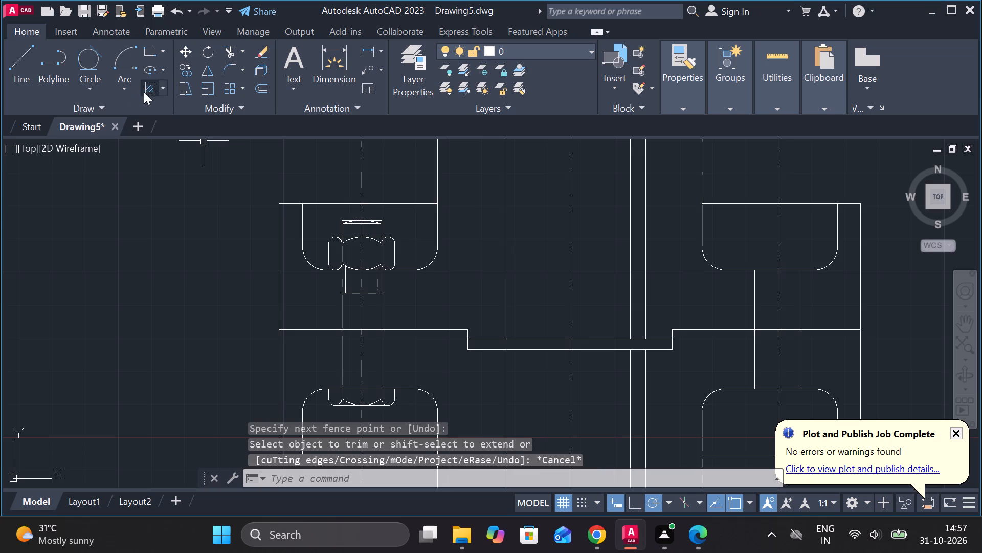
Hatch the upper flange's four cut regions with ANSI31, on both sides of the bore and around both bolt holes.
{"action": "left_click", "coordinate": [151, 89]}
{"action": "left_click", "coordinate": [432, 301]}
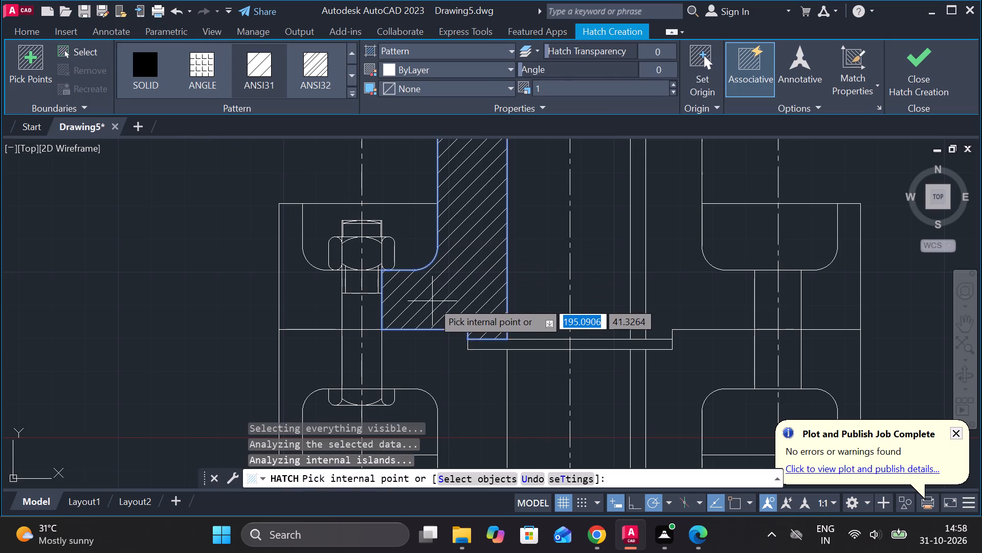
{"action": "left_click", "coordinate": [306, 308]}
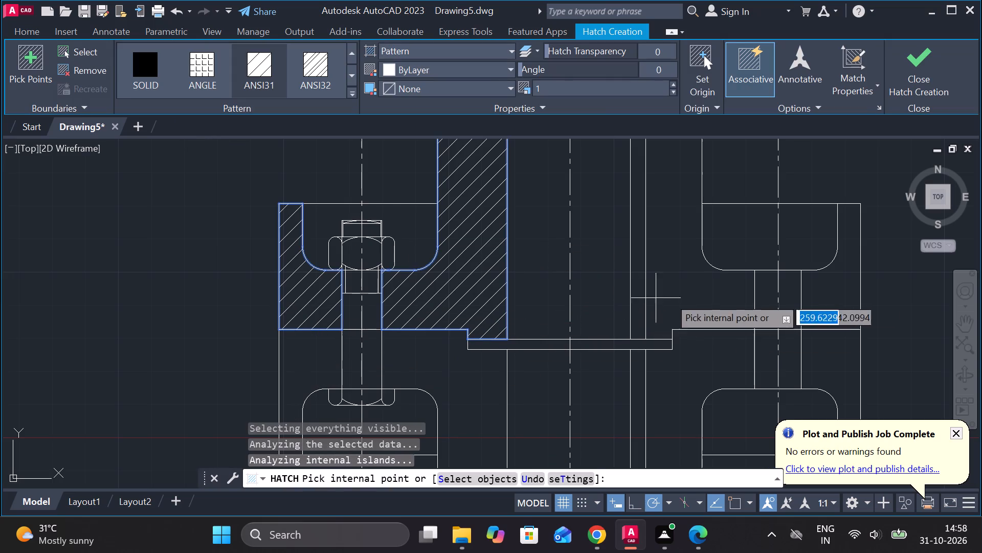
{"action": "left_click", "coordinate": [686, 296]}
{"action": "left_click", "coordinate": [817, 299]}
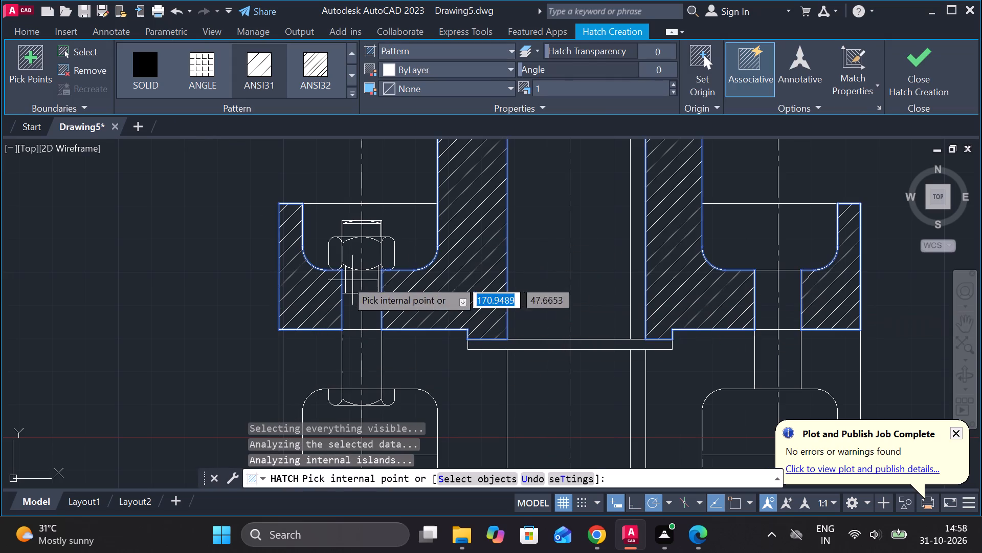
{"action": "middle_click_drag", "start_coordinate": [173, 280], "coordinate": [80, 282]}
{"action": "left_click", "coordinate": [926, 76]}
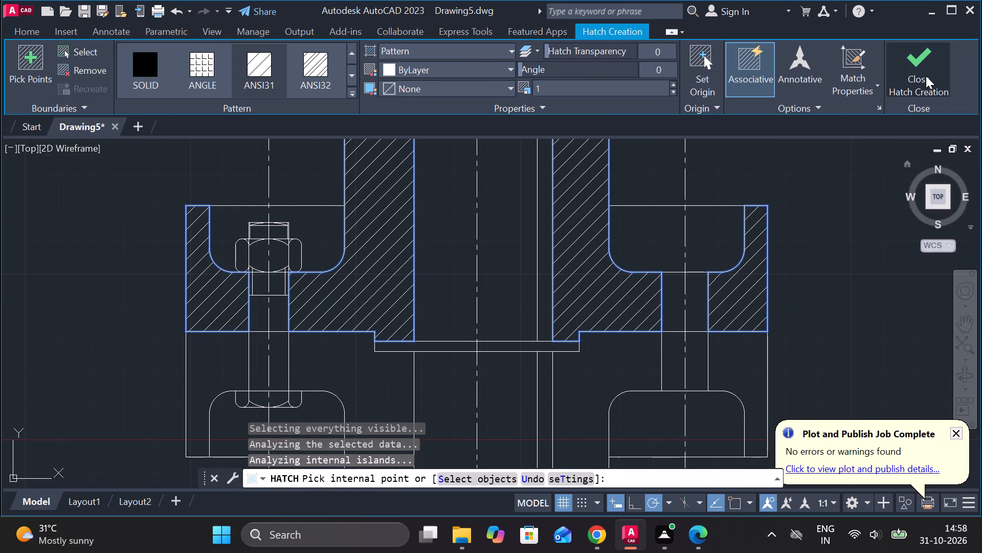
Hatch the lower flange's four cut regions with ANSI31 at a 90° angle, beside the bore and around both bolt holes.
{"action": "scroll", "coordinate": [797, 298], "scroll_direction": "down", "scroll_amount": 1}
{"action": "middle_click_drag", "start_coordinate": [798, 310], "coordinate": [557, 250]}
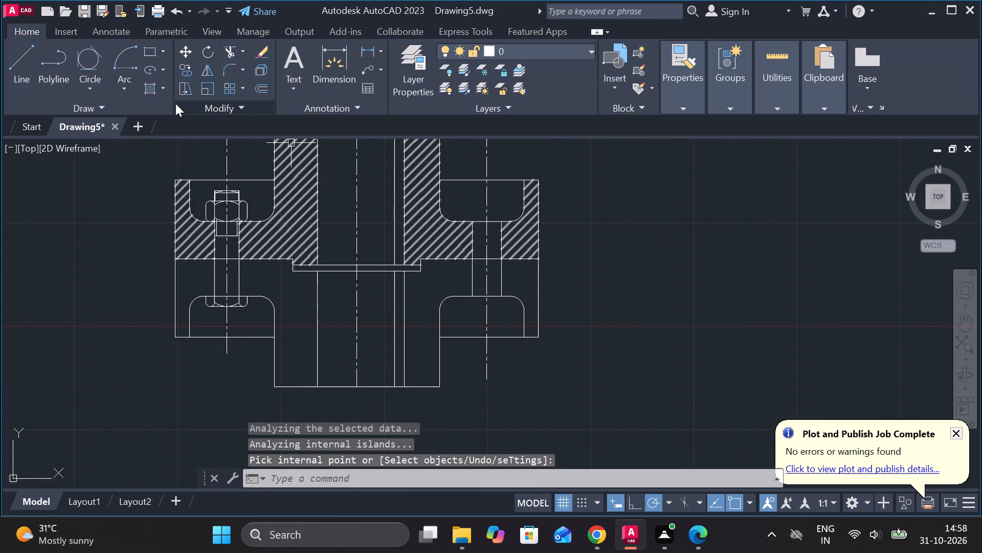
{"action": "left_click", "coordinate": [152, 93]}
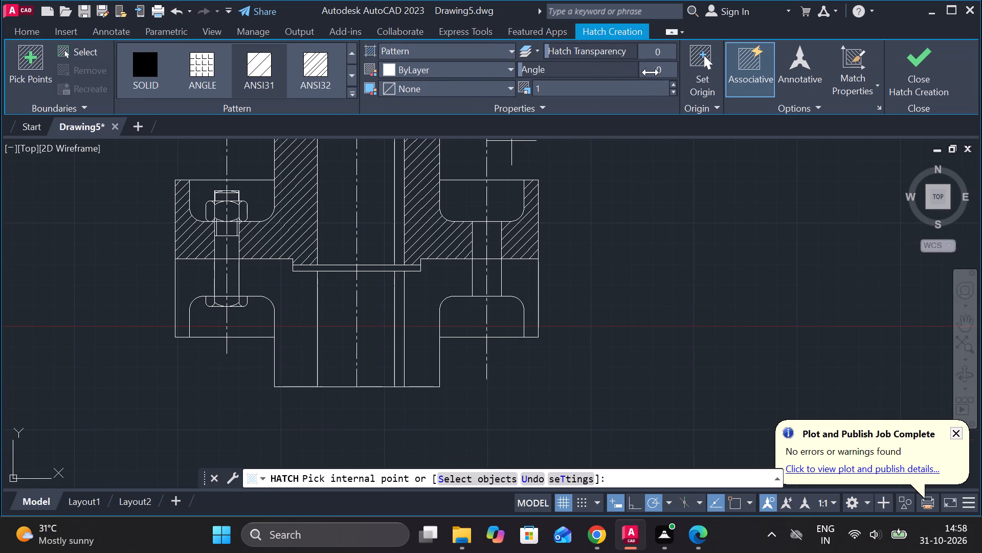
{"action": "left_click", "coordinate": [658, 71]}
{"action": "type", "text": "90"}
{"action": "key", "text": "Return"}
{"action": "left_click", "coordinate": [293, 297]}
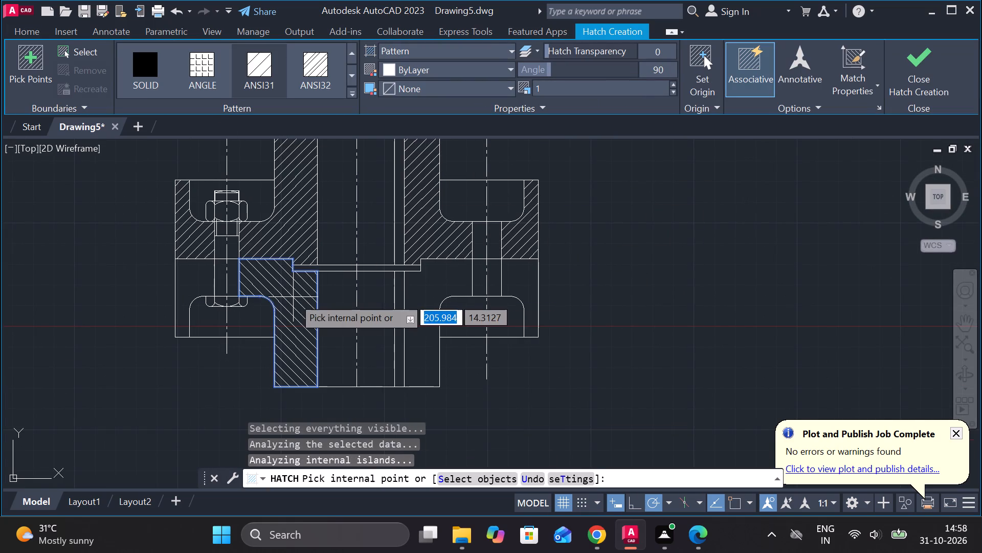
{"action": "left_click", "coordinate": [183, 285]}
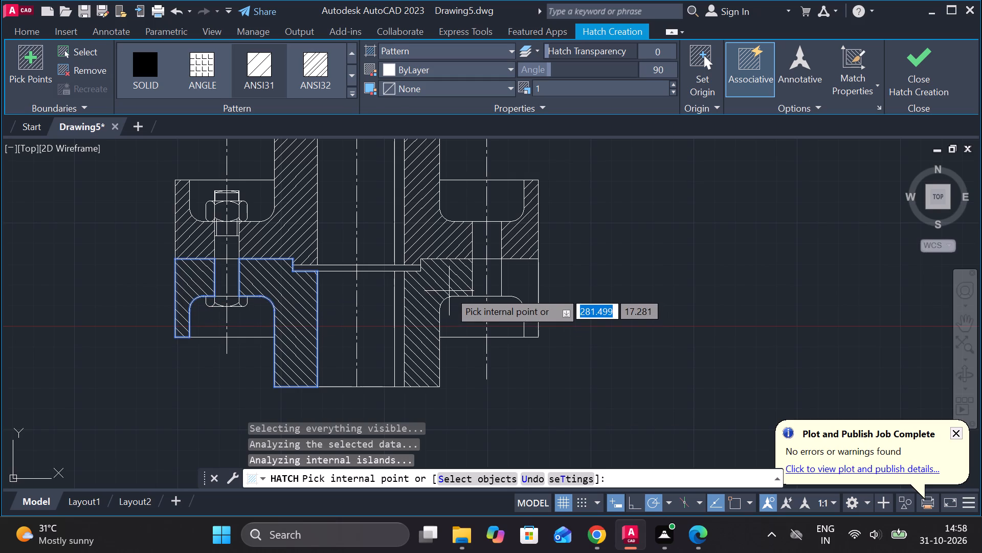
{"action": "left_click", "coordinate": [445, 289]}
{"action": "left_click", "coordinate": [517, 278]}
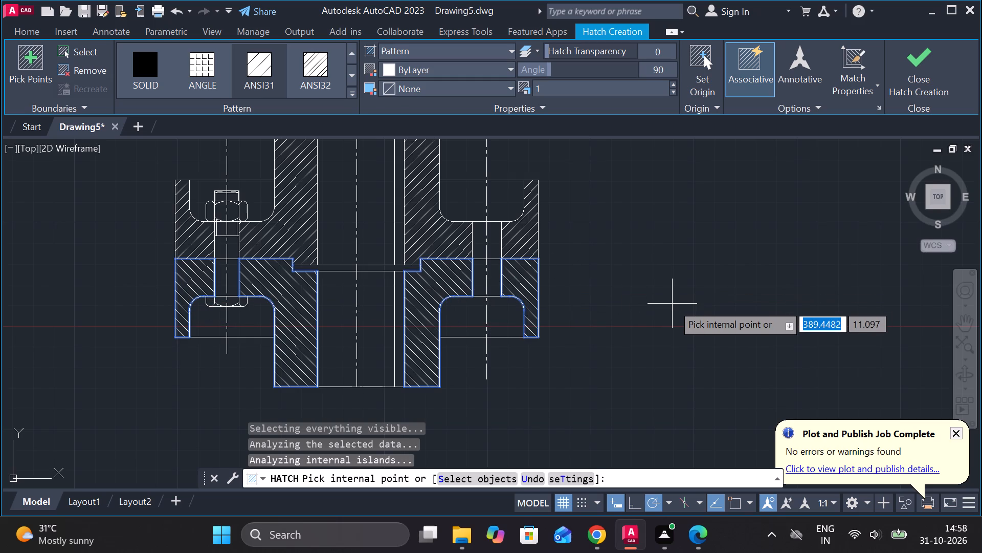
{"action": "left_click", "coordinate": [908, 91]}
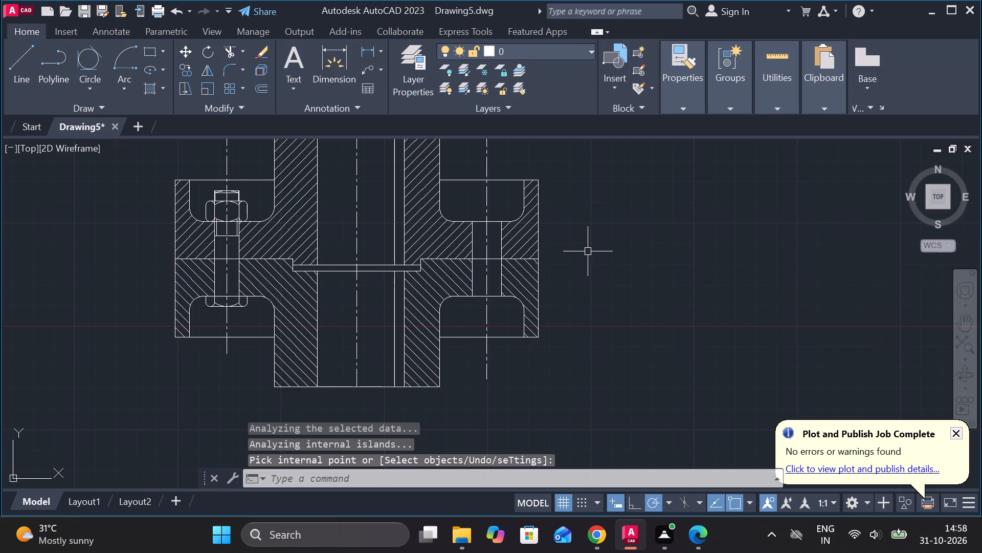
Erase the hatches of both the upper and lower flange halves.
{"action": "middle_click_drag", "start_coordinate": [597, 251], "coordinate": [626, 270]}
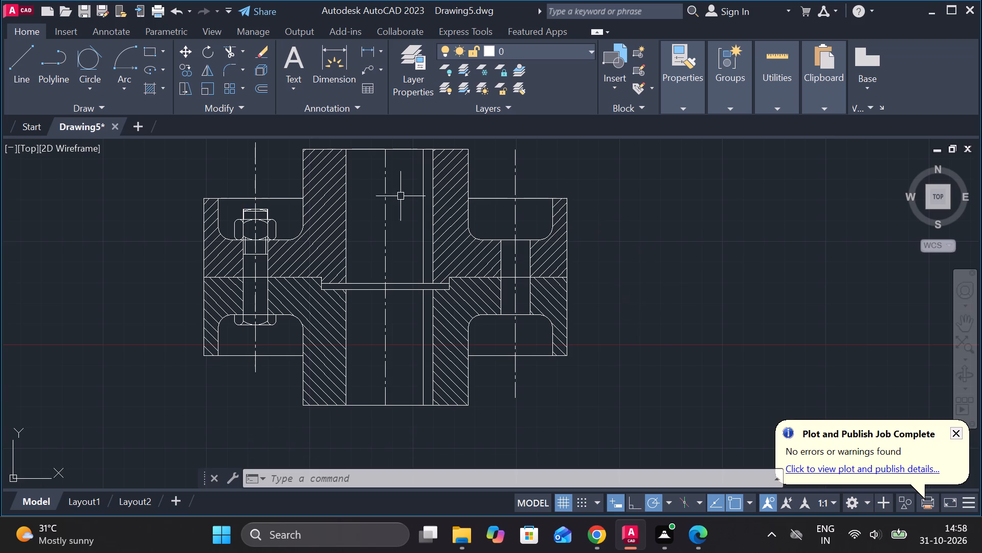
{"action": "left_click", "coordinate": [306, 238]}
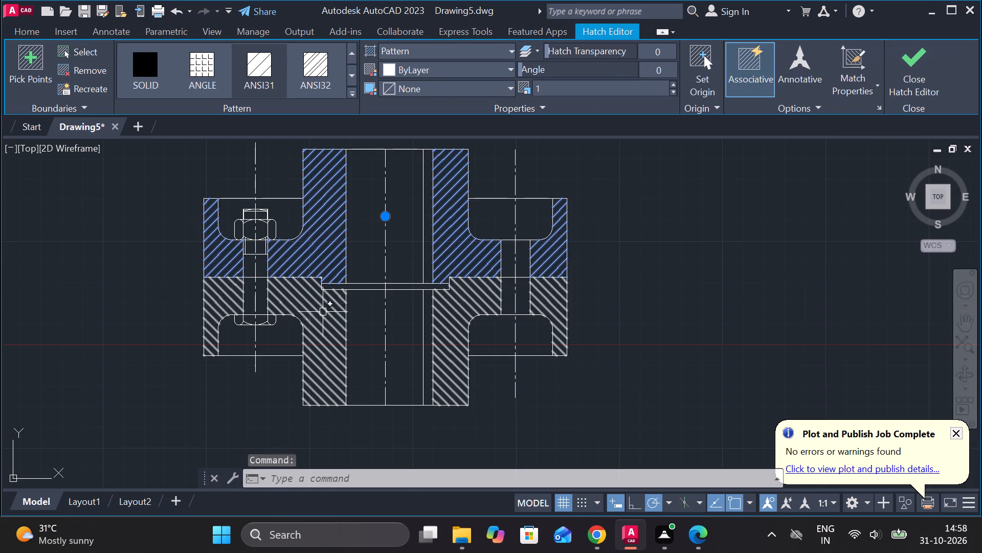
{"action": "left_click", "coordinate": [330, 332]}
{"action": "type", "text": "E"}
{"action": "key", "text": "space"}
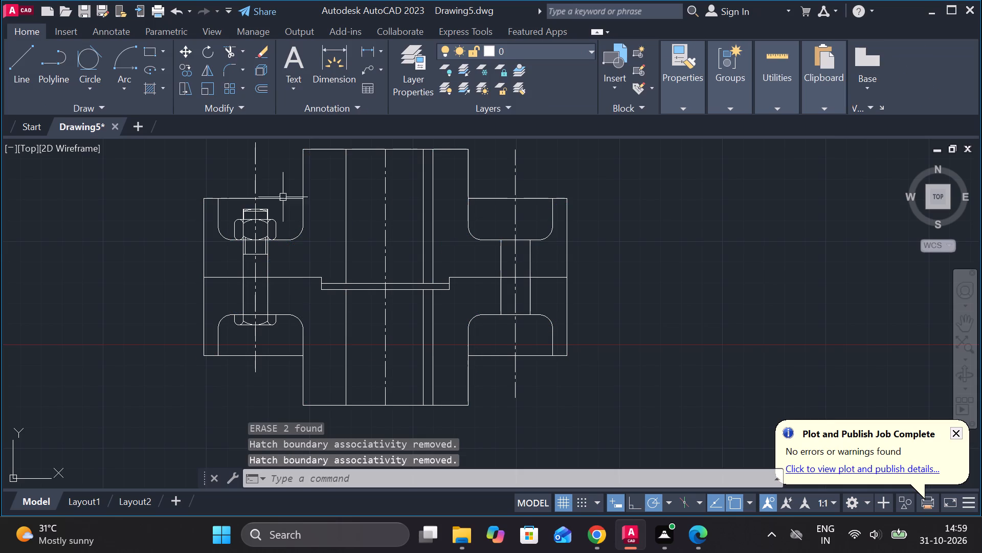
Fillet the four outer hub corners of the profile, two at the top end and two at the bottom, with radius 5 in Trim mode.
{"action": "type", "text": "F"}
{"action": "key", "text": "space"}
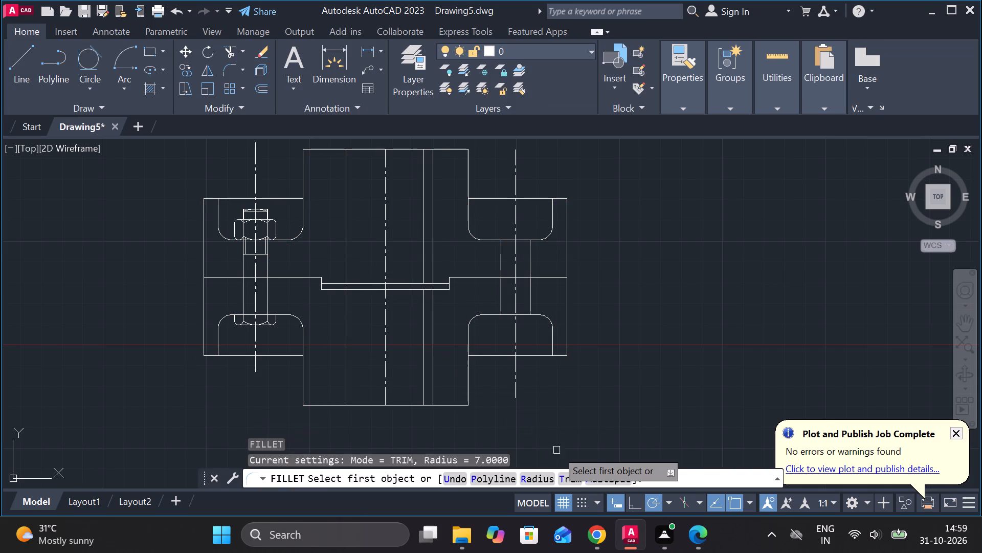
{"action": "left_click", "coordinate": [569, 478]}
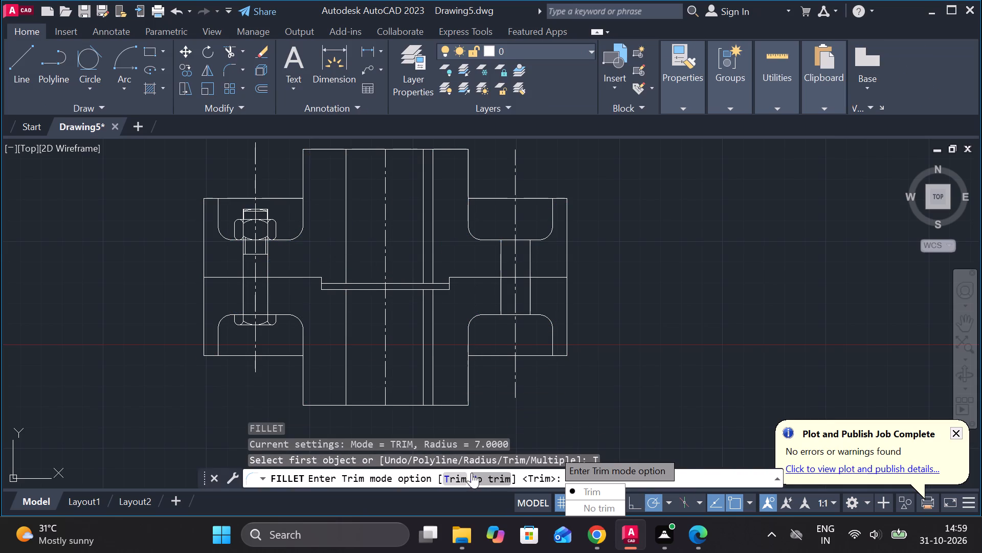
{"action": "left_click", "coordinate": [450, 473]}
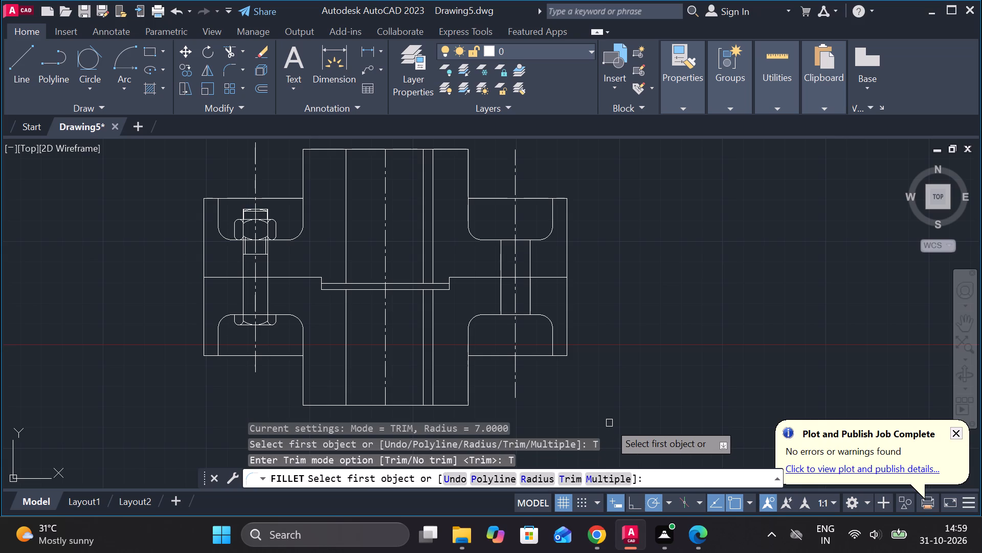
{"action": "left_click", "coordinate": [530, 479]}
{"action": "type", "text": "5"}
{"action": "key", "text": "space"}
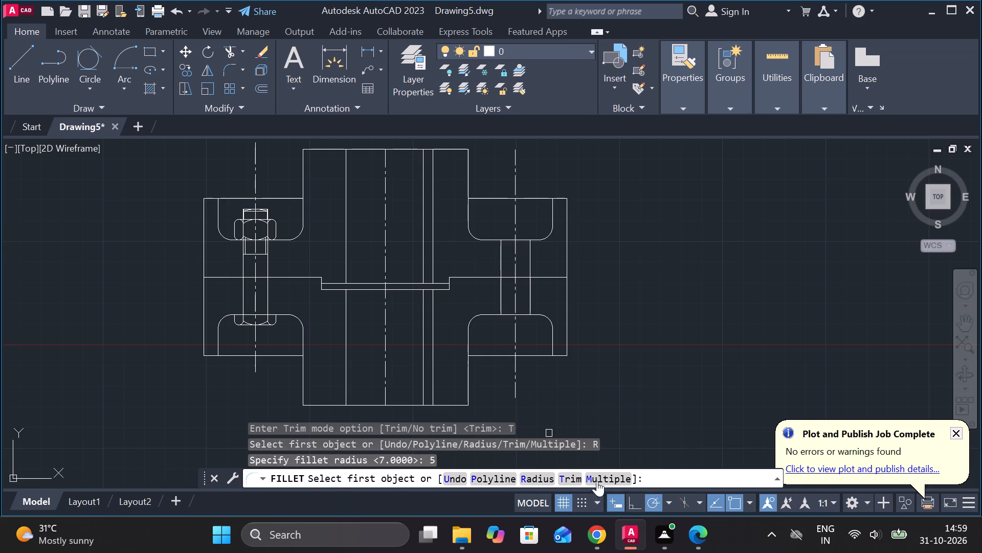
{"action": "left_click", "coordinate": [605, 481]}
{"action": "left_click", "coordinate": [466, 397]}
{"action": "left_click", "coordinate": [459, 402]}
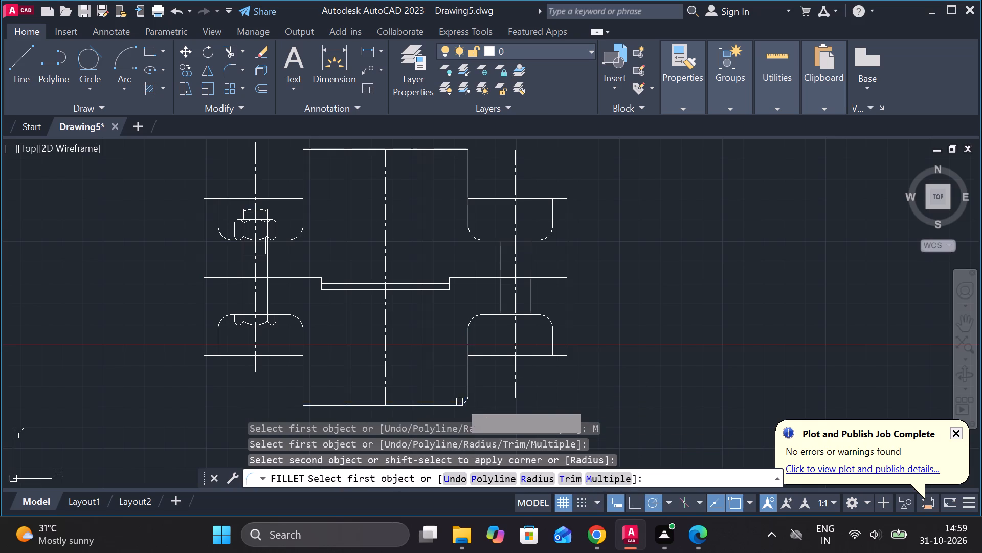
{"action": "left_click", "coordinate": [304, 381]}
{"action": "left_click", "coordinate": [315, 403]}
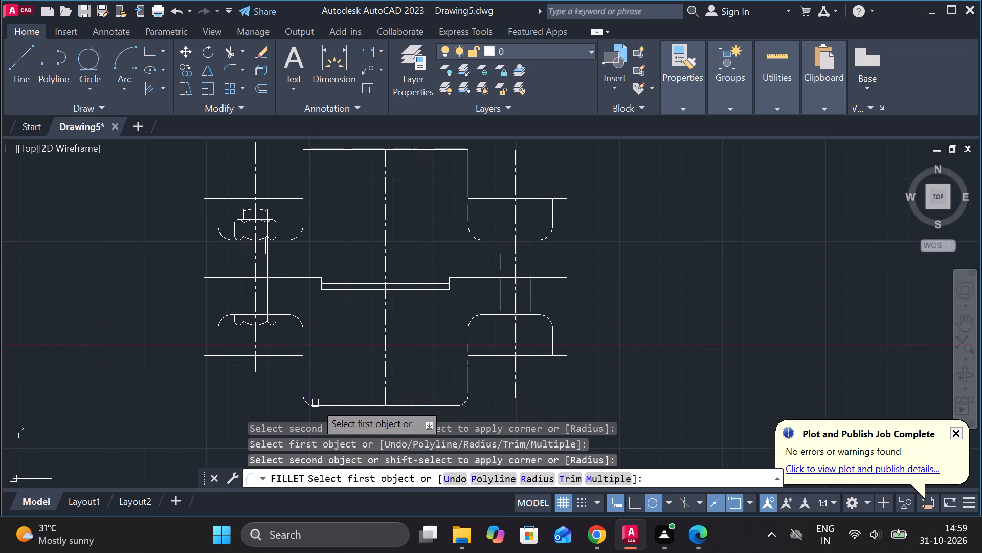
{"action": "left_click", "coordinate": [304, 169]}
{"action": "left_click", "coordinate": [318, 150]}
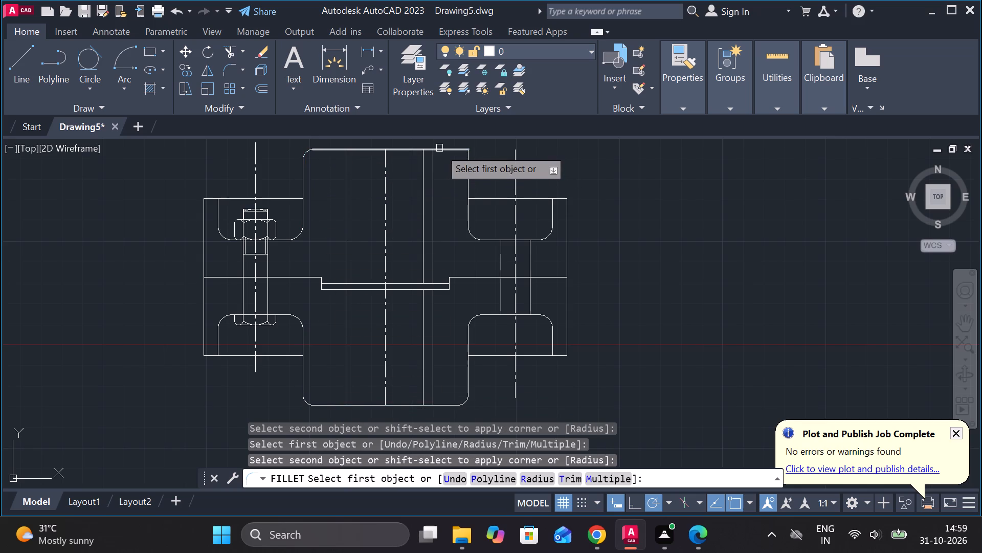
{"action": "left_click", "coordinate": [439, 148]}
{"action": "left_click", "coordinate": [469, 162]}
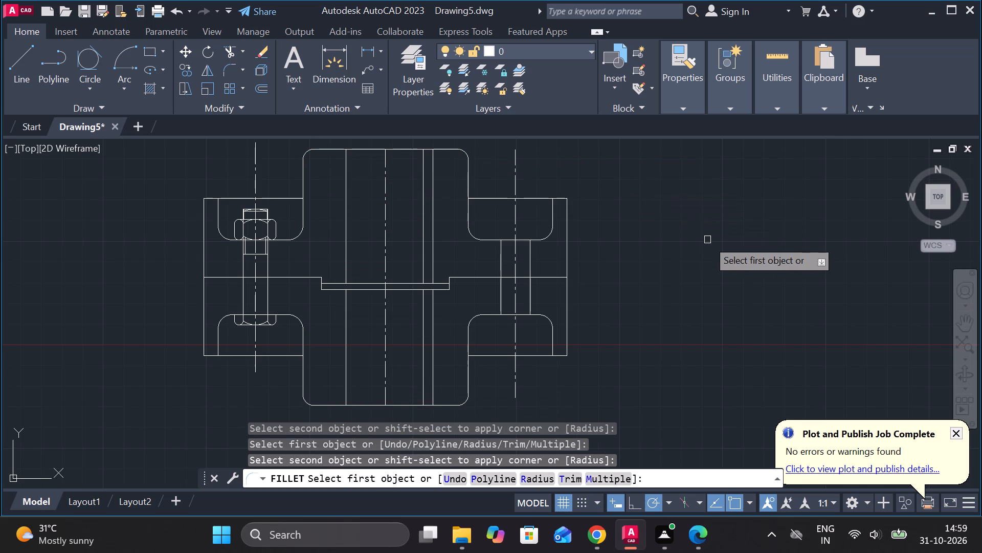
{"action": "key", "text": "Escape"}
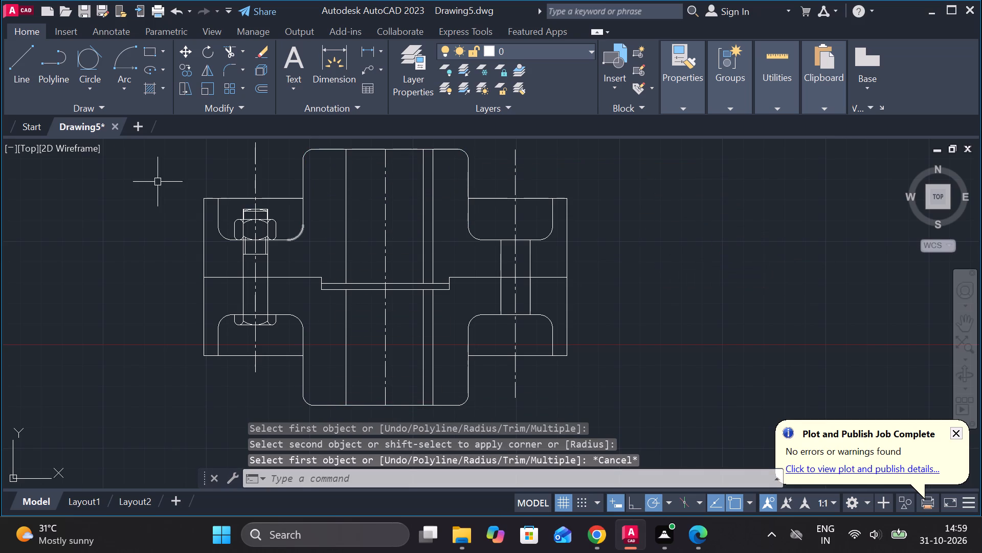
Hatch the lower flange's four cut regions with ANSI31 at 90°, on both sides of the bore and around both bolt holes.
{"action": "left_click", "coordinate": [147, 88]}
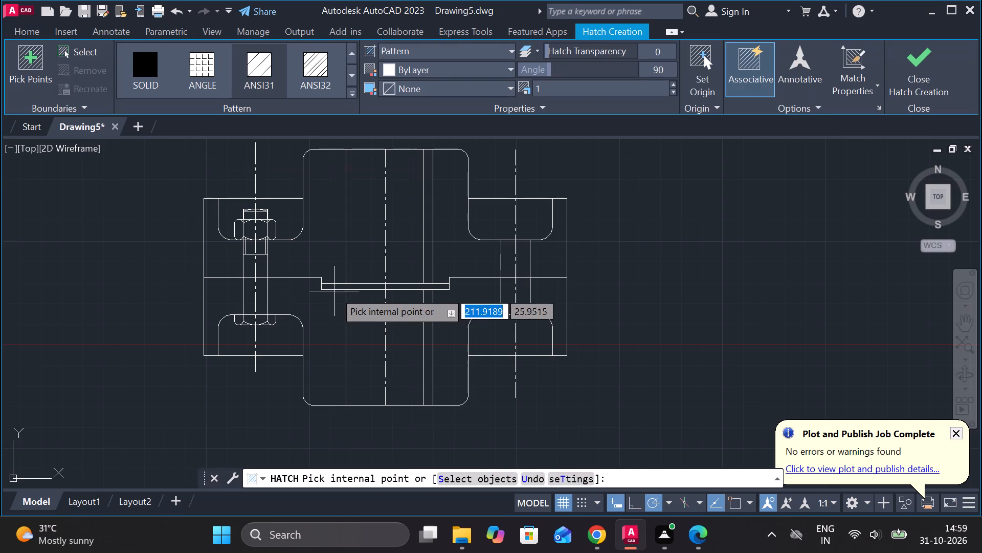
{"action": "left_click", "coordinate": [340, 331]}
{"action": "left_click", "coordinate": [220, 305]}
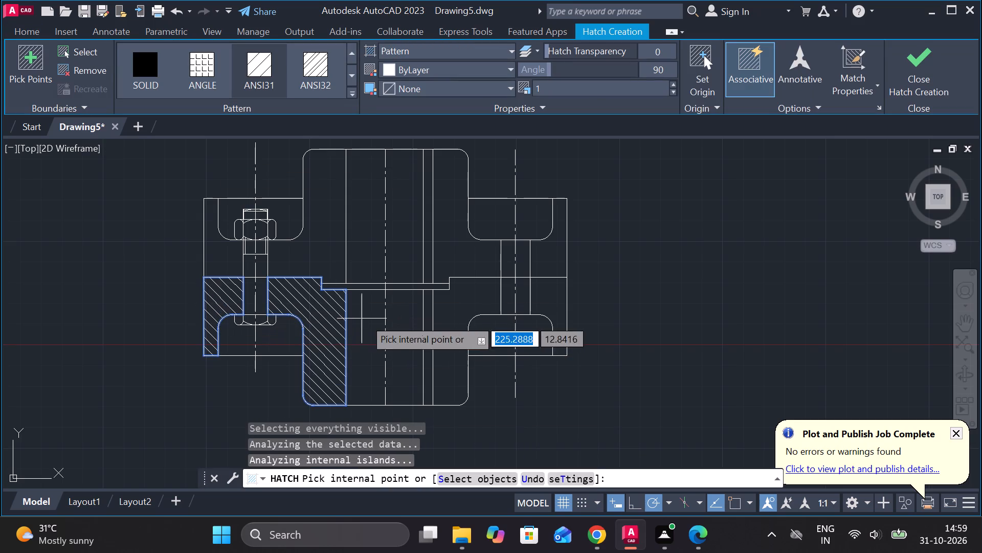
{"action": "left_click", "coordinate": [443, 312]}
{"action": "left_click", "coordinate": [543, 301]}
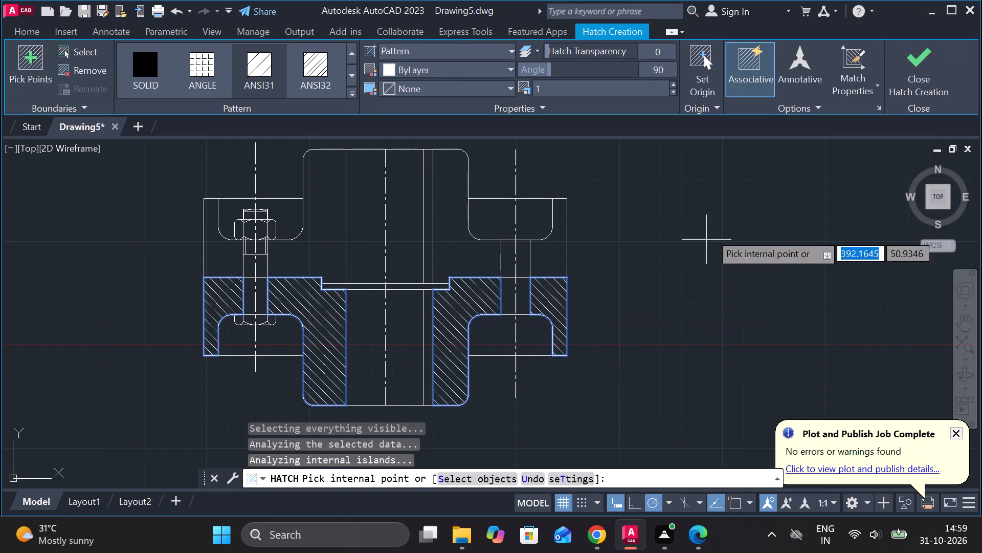
{"action": "left_click", "coordinate": [924, 58]}
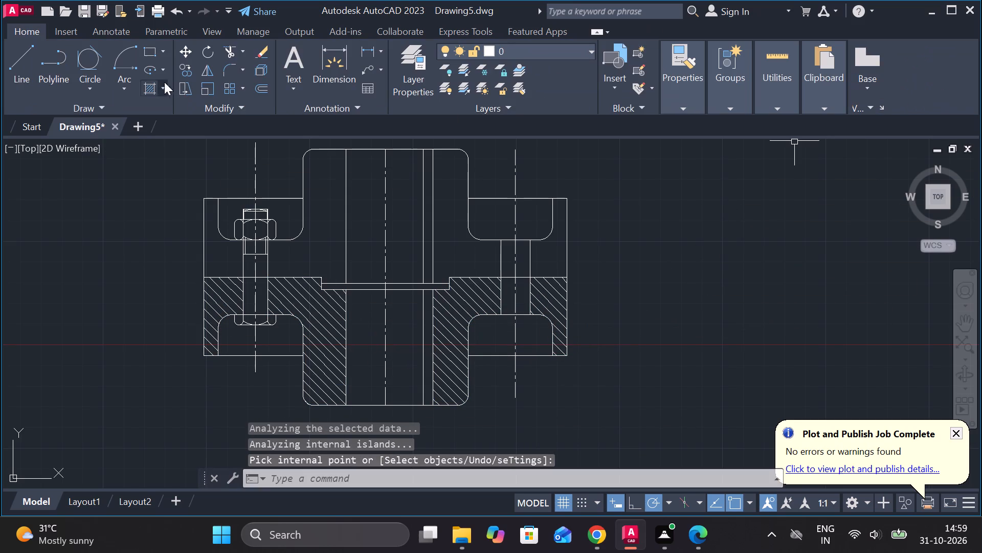
Hatch the upper flange's four cut regions with ANSI31 at angle 0, on both sides of the bore and around both bolt holes.
{"action": "left_click", "coordinate": [154, 84]}
{"action": "left_click", "coordinate": [662, 73]}
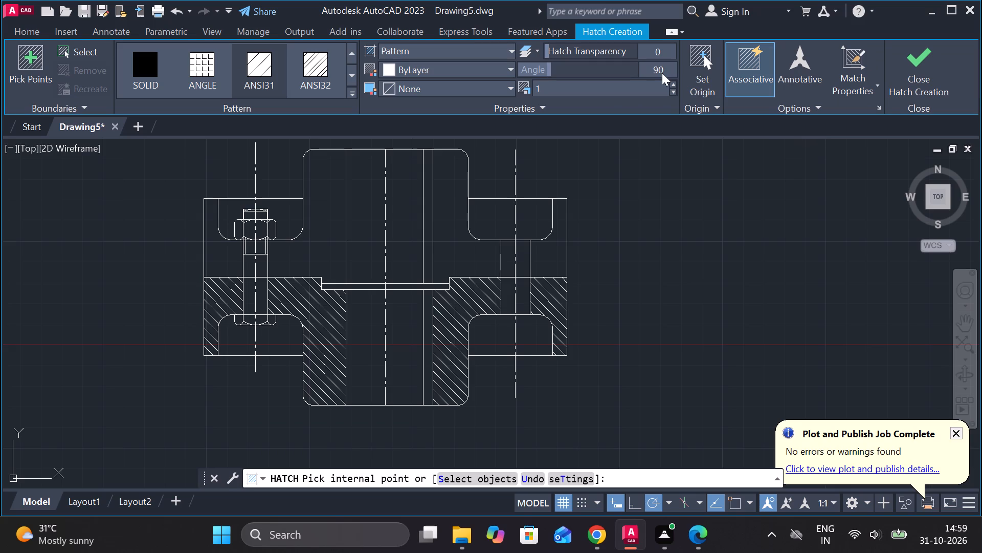
{"action": "key", "text": "p"}
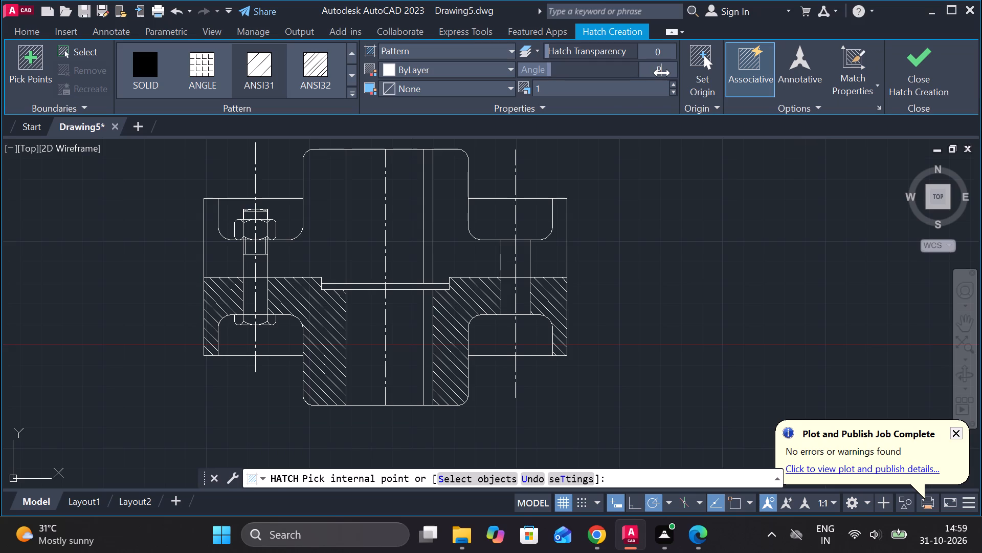
{"action": "key", "text": "Return"}
{"action": "left_click", "coordinate": [658, 74]}
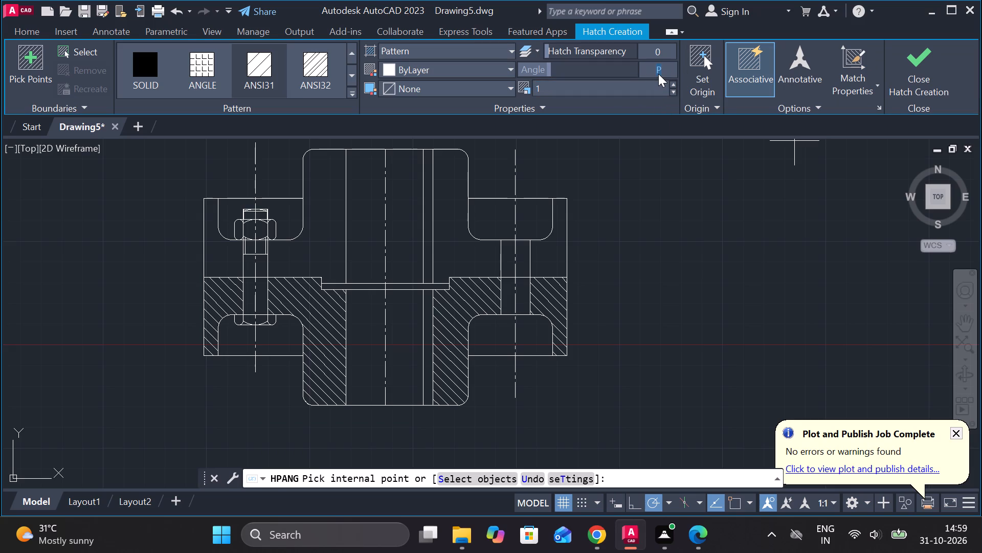
{"action": "key", "text": "0"}
{"action": "key", "text": "Return"}
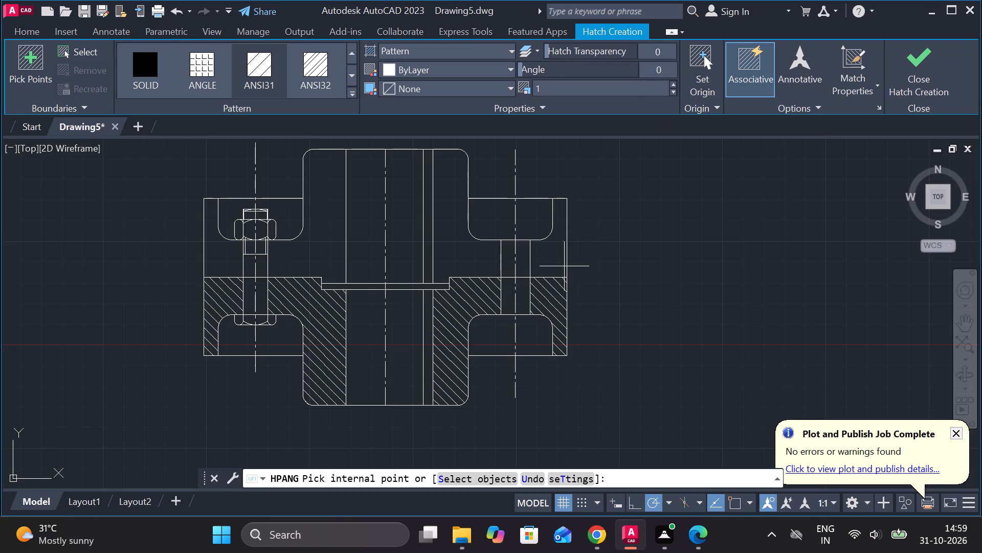
{"action": "left_click", "coordinate": [560, 263]}
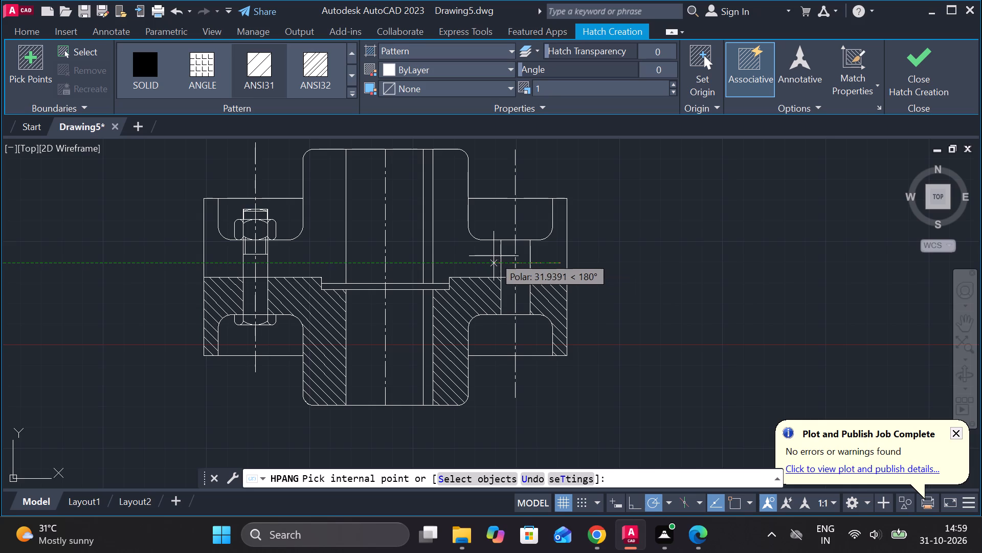
{"action": "left_click", "coordinate": [471, 254]}
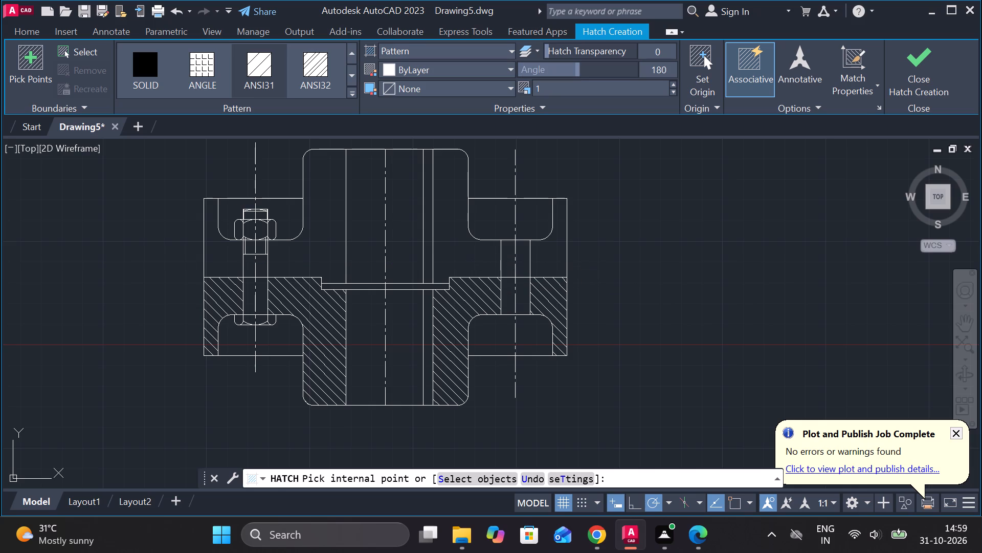
{"action": "left_click", "coordinate": [663, 72]}
{"action": "key", "text": "9"}
{"action": "key", "text": "BackSpace"}
{"action": "key", "text": "0"}
{"action": "key", "text": "Return"}
{"action": "left_click", "coordinate": [472, 247]}
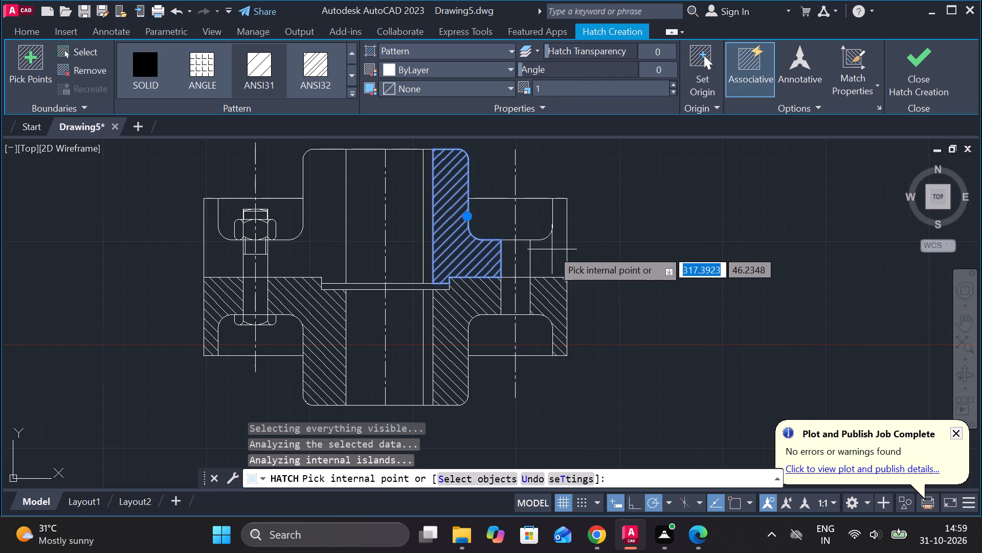
{"action": "left_click", "coordinate": [552, 249]}
{"action": "left_click", "coordinate": [329, 237]}
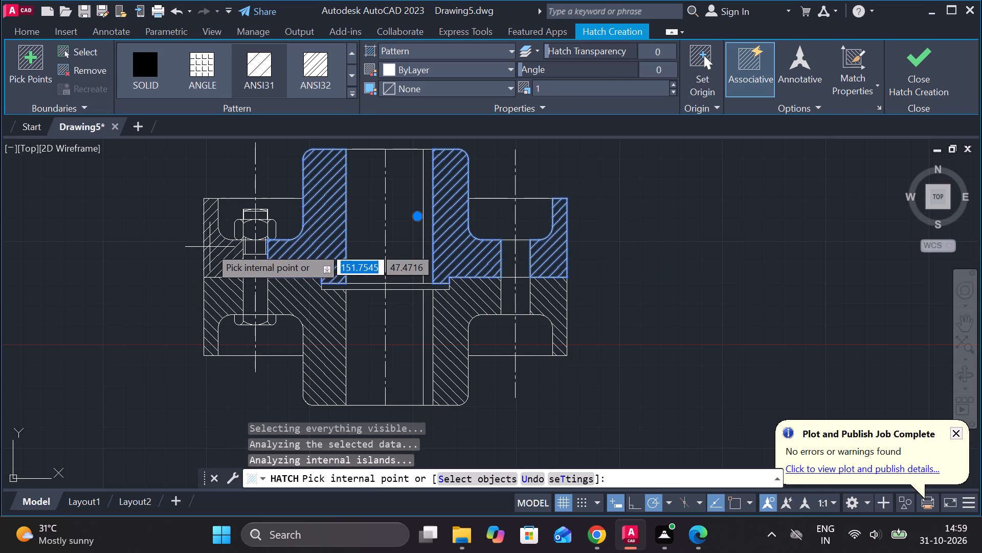
{"action": "left_click", "coordinate": [210, 247]}
{"action": "left_click", "coordinate": [909, 84]}
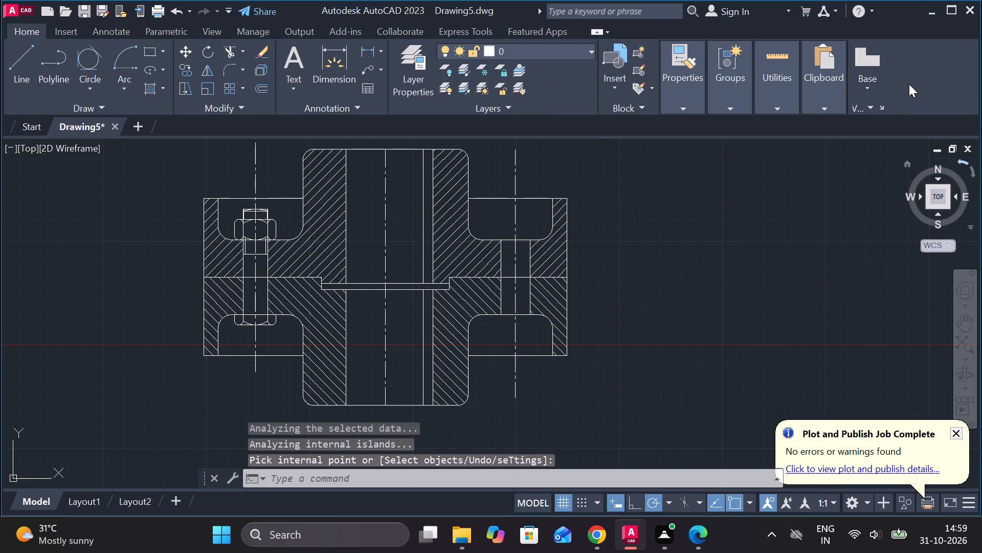
Offset the chamfer line near the tip of the separate bolt 23 downward to mark the thread's end below the nut.
{"action": "middle_click_drag", "start_coordinate": [661, 327], "coordinate": [680, 356]}
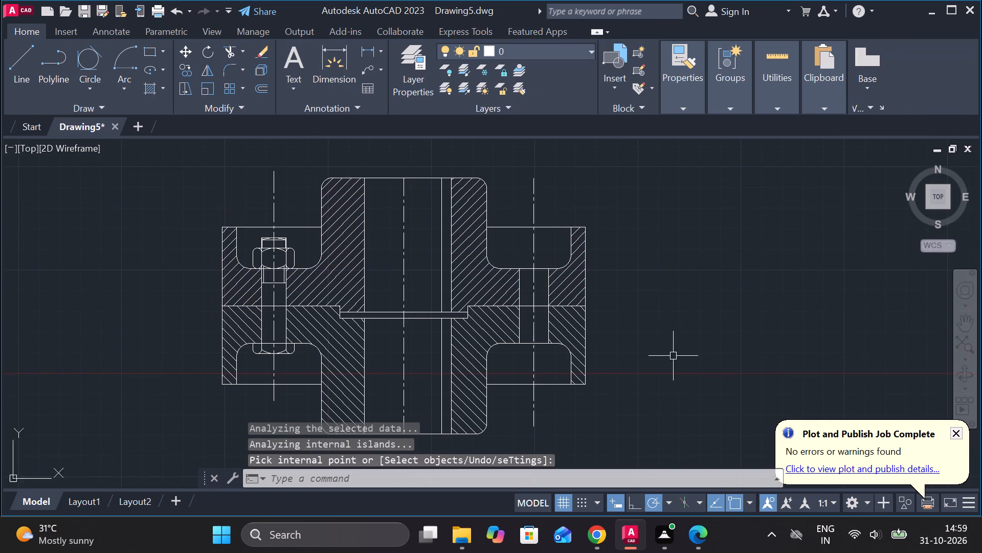
{"action": "scroll", "coordinate": [673, 356], "scroll_direction": "down", "scroll_amount": 1}
{"action": "middle_click_drag", "start_coordinate": [696, 370], "coordinate": [694, 382]}
{"action": "scroll", "coordinate": [678, 353], "scroll_direction": "down", "scroll_amount": 1}
{"action": "scroll", "coordinate": [708, 344], "scroll_direction": "up", "scroll_amount": 1}
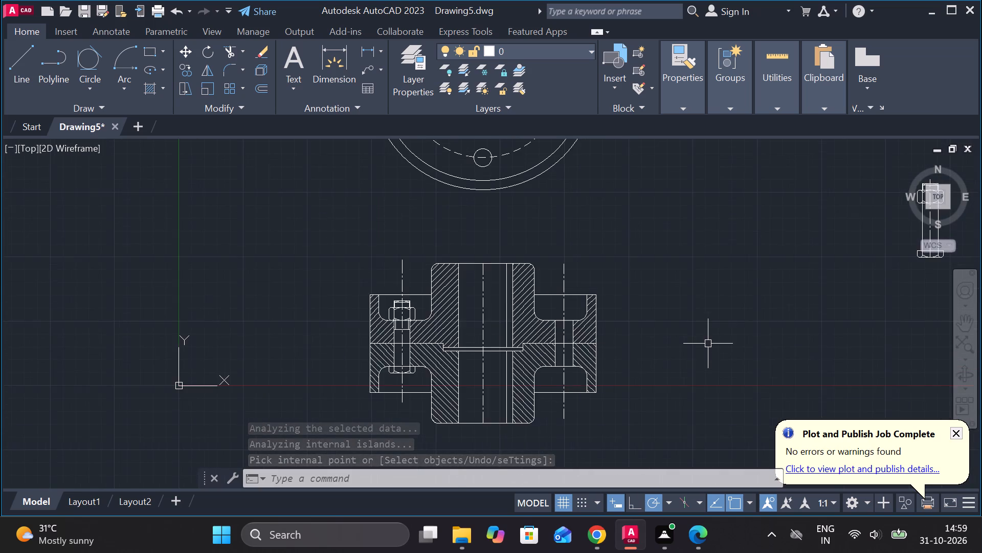
{"action": "middle_click_drag", "start_coordinate": [708, 344], "coordinate": [624, 344]}
{"action": "middle_click_drag", "start_coordinate": [746, 350], "coordinate": [550, 407]}
{"action": "scroll", "coordinate": [681, 306], "scroll_direction": "up", "scroll_amount": 2}
{"action": "middle_click_drag", "start_coordinate": [686, 307], "coordinate": [590, 379]}
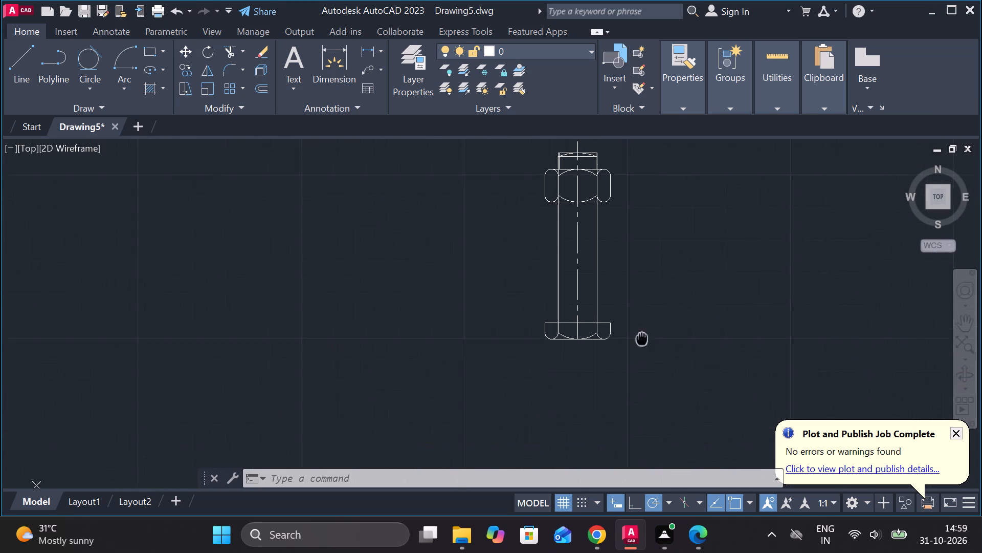
{"action": "middle_click_drag", "start_coordinate": [590, 379], "coordinate": [548, 416]}
{"action": "scroll", "coordinate": [493, 271], "scroll_direction": "up", "scroll_amount": 3}
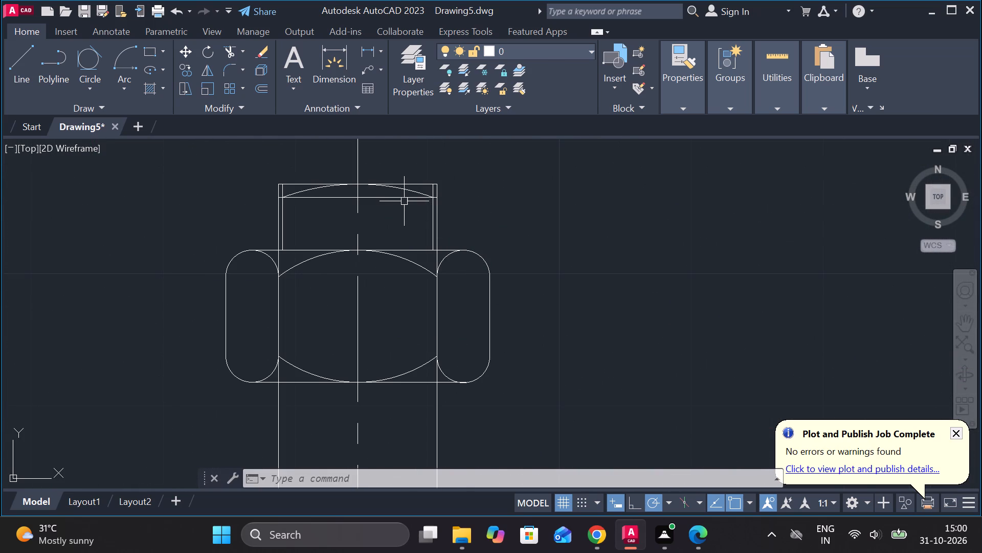
{"action": "left_click", "coordinate": [404, 200]}
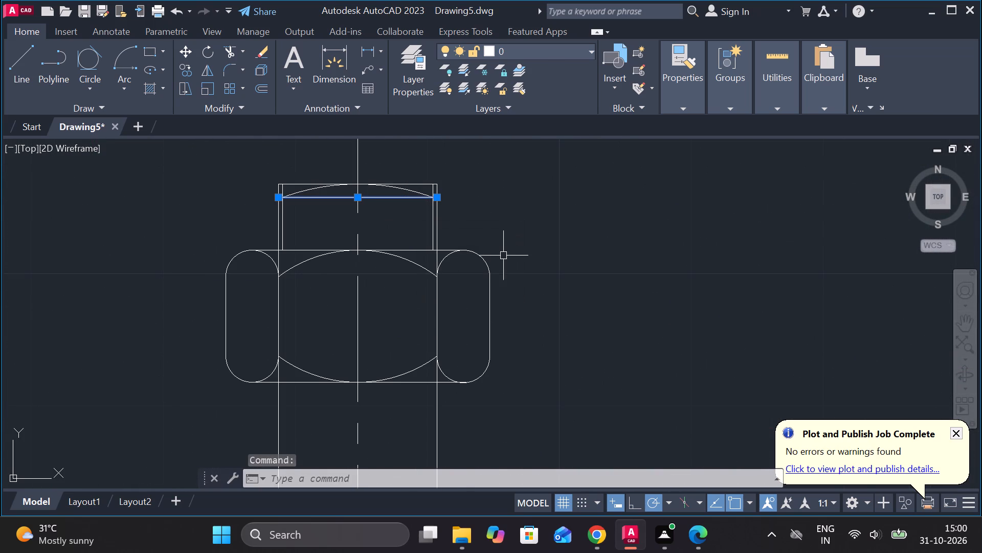
{"action": "key", "text": "o"}
{"action": "key", "text": "Return"}
{"action": "key", "text": "Return"}
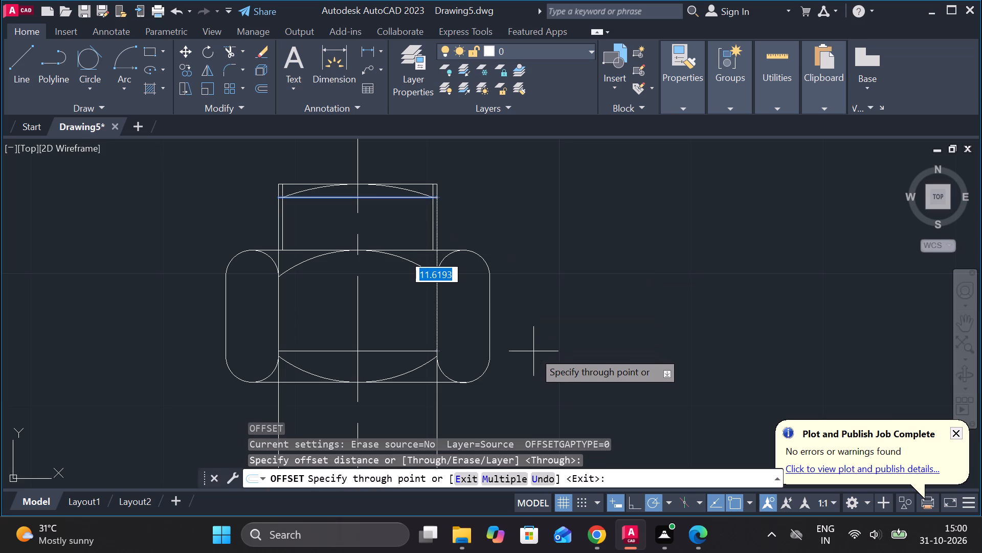
{"action": "type", "text": "23"}
{"action": "key", "text": "Return"}
{"action": "middle_click_drag", "start_coordinate": [544, 363], "coordinate": [549, 223]}
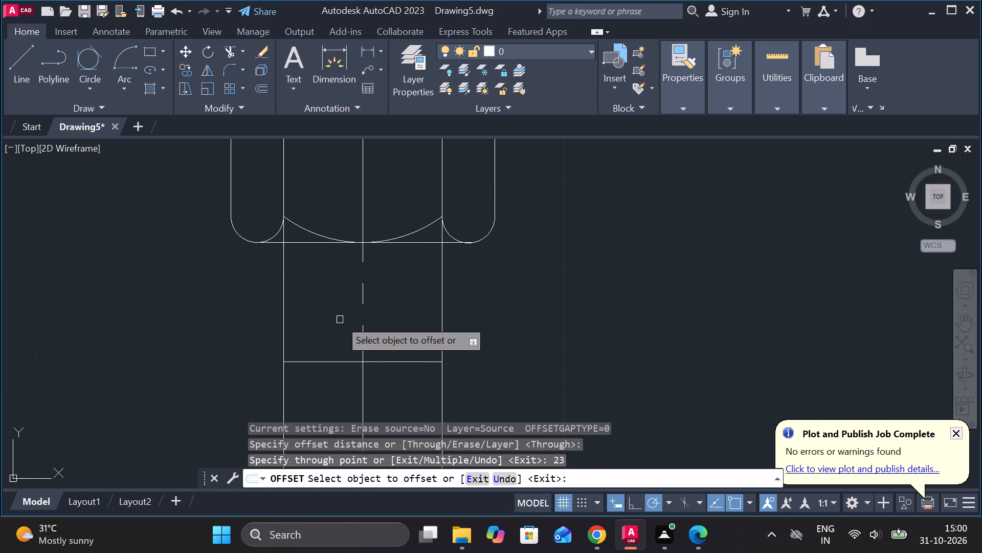
{"action": "key", "text": "Escape"}
Draw a vertical helper line on the bolt's axis from the nut's bottom edge to the thread-end line.
{"action": "type", "text": "L'"}
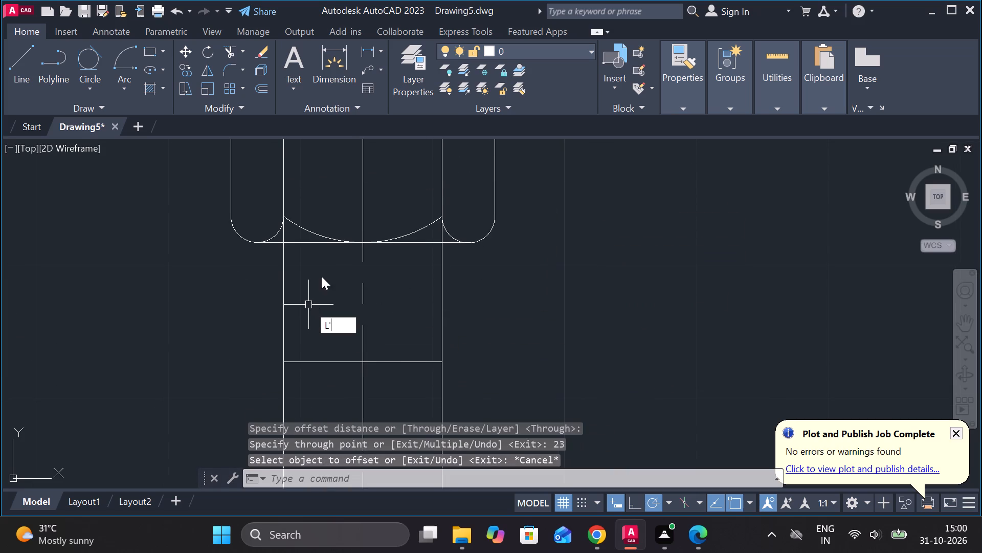
{"action": "key", "text": "Escape"}
{"action": "key", "text": "l"}
{"action": "key", "text": "Return"}
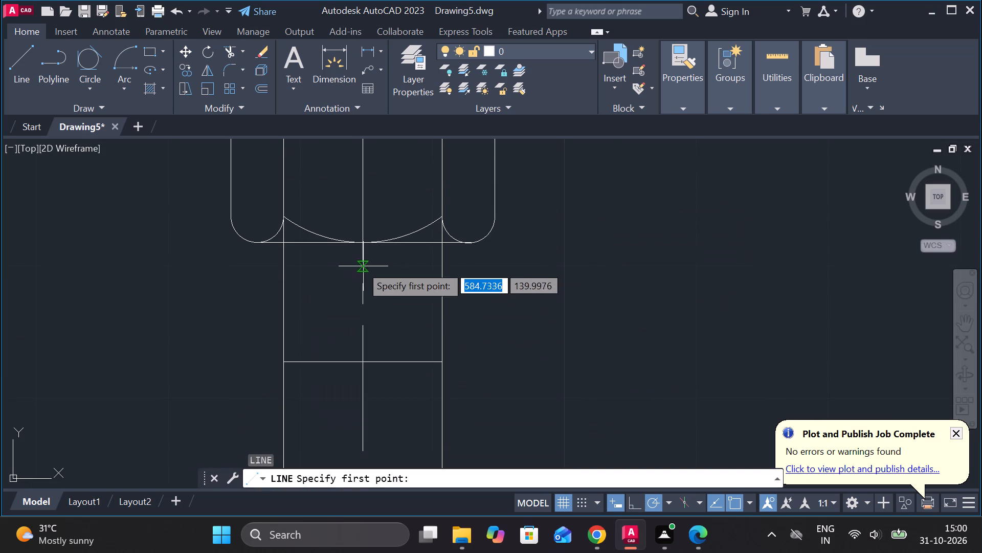
{"action": "left_click", "coordinate": [360, 244]}
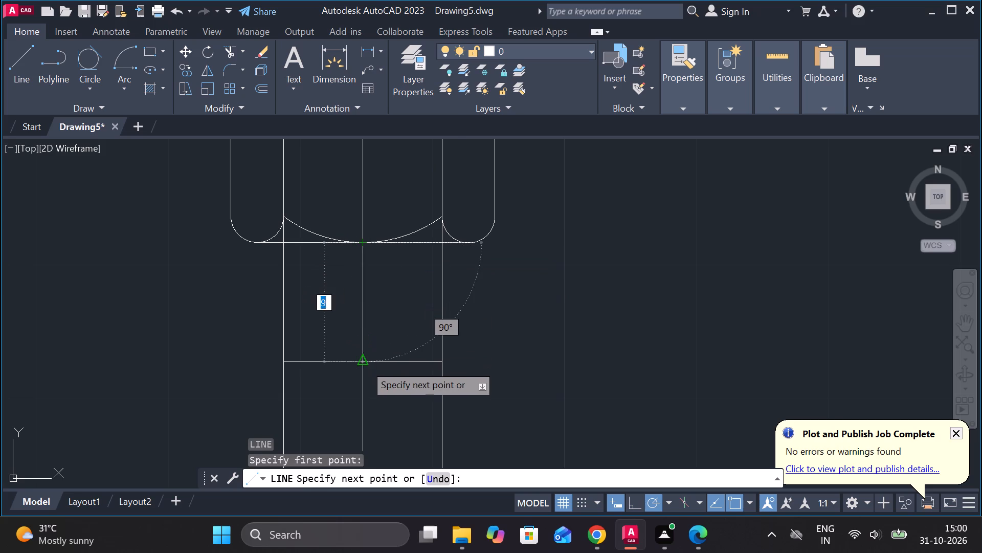
{"action": "left_click", "coordinate": [365, 364]}
{"action": "key", "text": "Escape"}
Offset the vertical helper line 5 to each side to form the thread root lines below the nut.
{"action": "left_click", "coordinate": [365, 315]}
{"action": "key", "text": "o"}
{"action": "key", "text": "Return"}
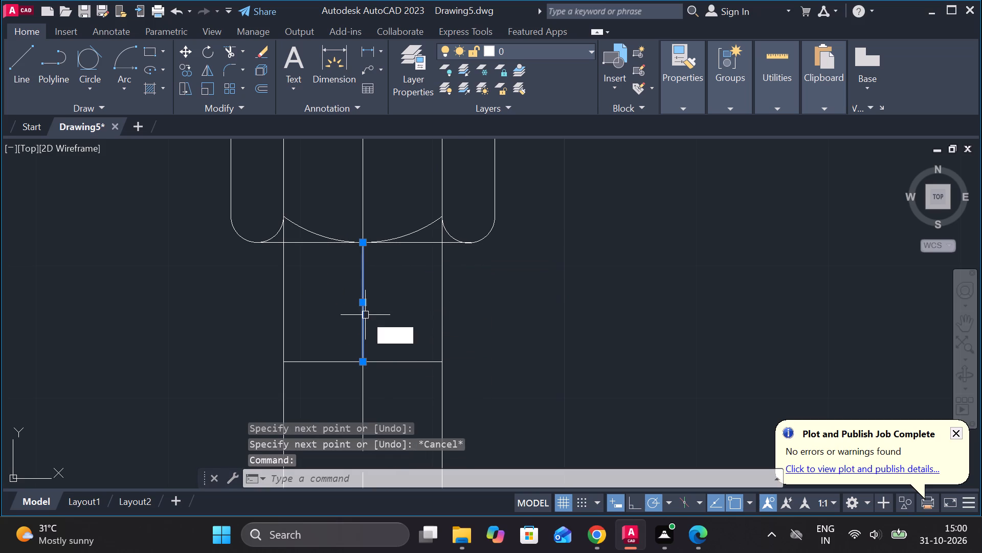
{"action": "key", "text": "Return"}
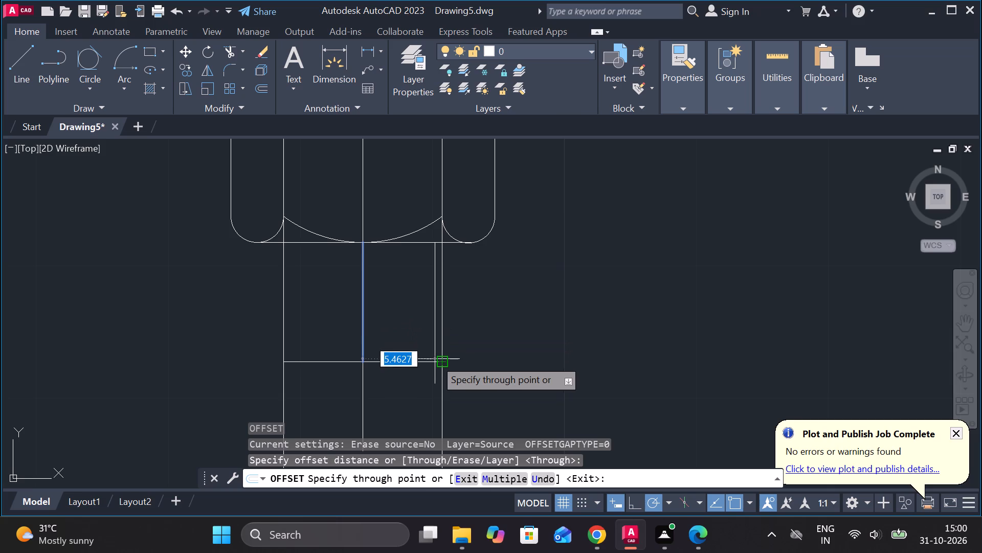
{"action": "type", "text": "5"}
{"action": "key", "text": "space"}
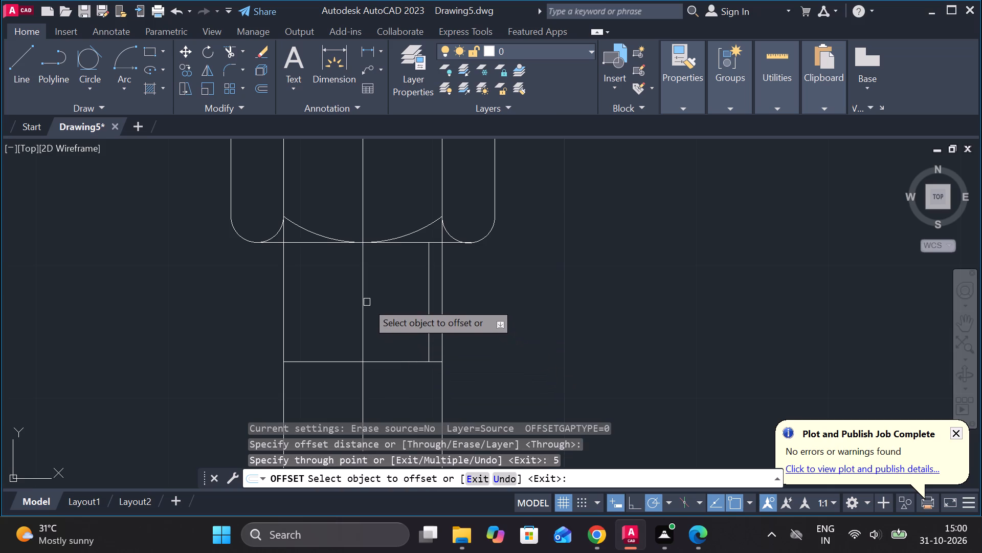
{"action": "left_click", "coordinate": [367, 302]}
{"action": "left_click", "coordinate": [365, 304]}
{"action": "key", "text": "5"}
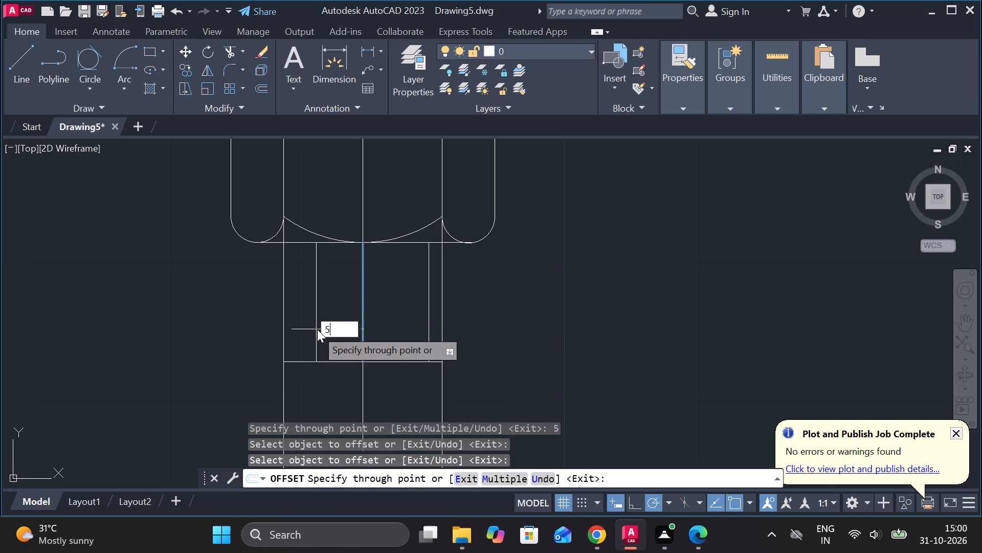
{"action": "key", "text": "space"}
{"action": "key", "text": "Escape"}
Erase the vertical helper line on the bolt's axis between the nut and the thread-end line.
{"action": "left_click", "coordinate": [364, 304]}
{"action": "type", "text": "R"}
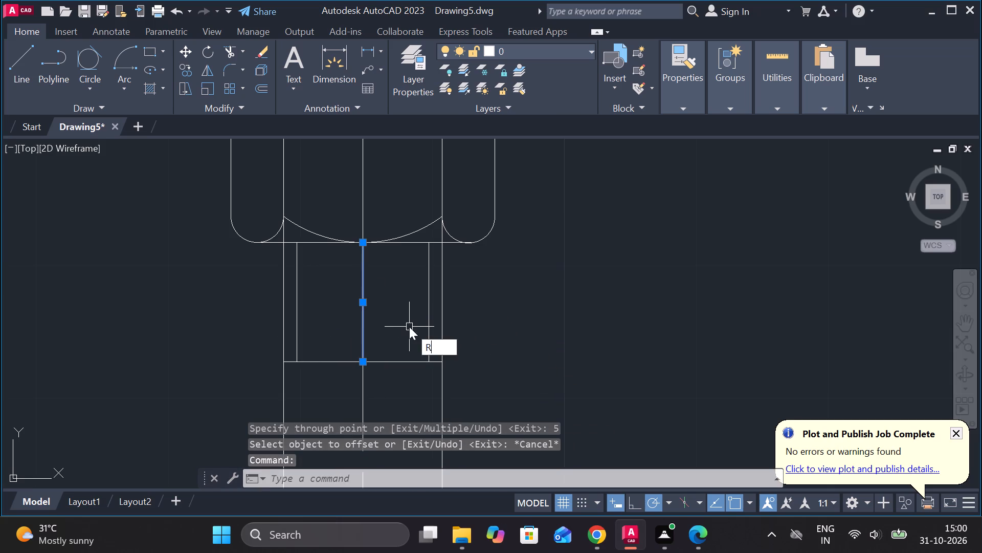
{"action": "key", "text": "space"}
{"action": "scroll", "coordinate": [545, 360], "scroll_direction": "down", "scroll_amount": 1}
{"action": "key", "text": "Escape"}
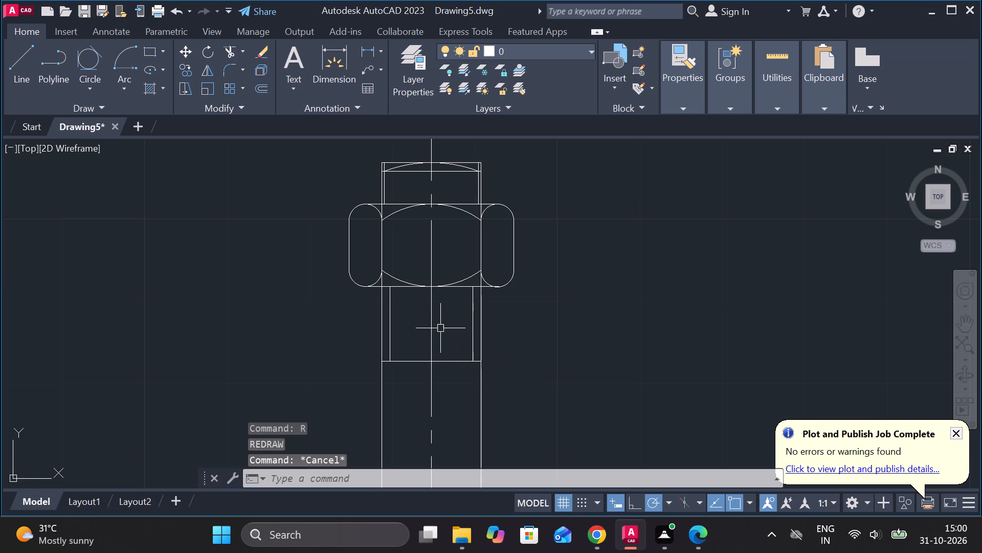
{"action": "left_click", "coordinate": [432, 314]}
{"action": "type", "text": "E"}
{"action": "key", "text": "space"}
{"action": "scroll", "coordinate": [605, 343], "scroll_direction": "down", "scroll_amount": 2}
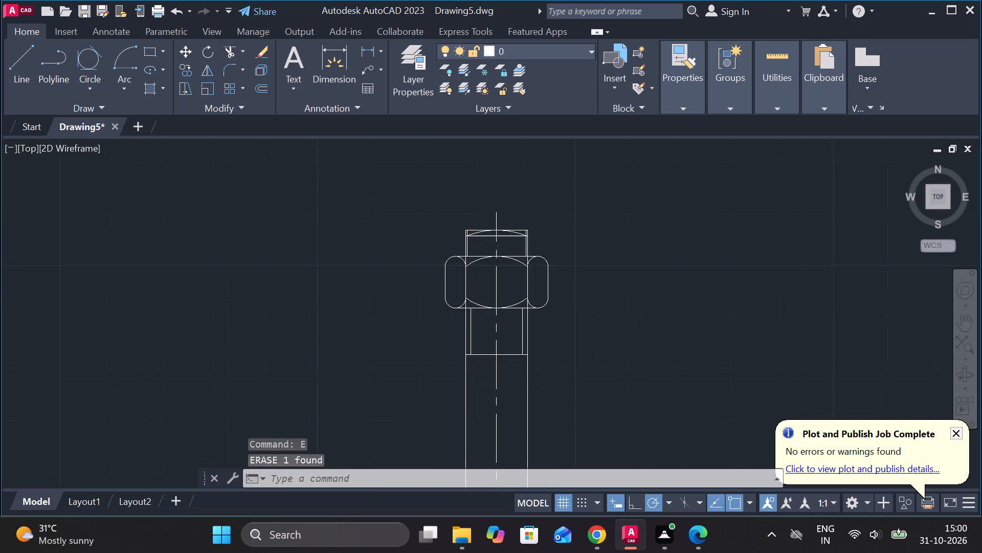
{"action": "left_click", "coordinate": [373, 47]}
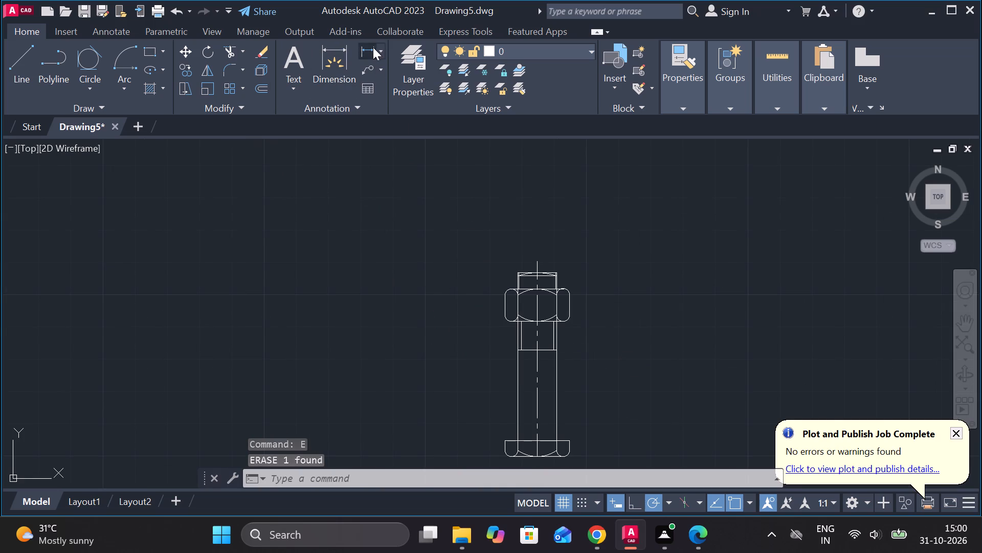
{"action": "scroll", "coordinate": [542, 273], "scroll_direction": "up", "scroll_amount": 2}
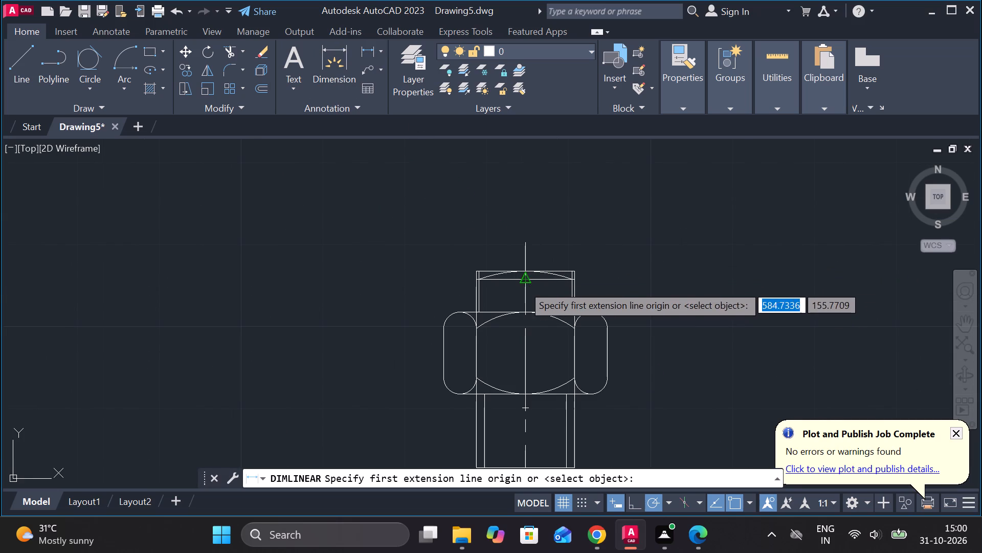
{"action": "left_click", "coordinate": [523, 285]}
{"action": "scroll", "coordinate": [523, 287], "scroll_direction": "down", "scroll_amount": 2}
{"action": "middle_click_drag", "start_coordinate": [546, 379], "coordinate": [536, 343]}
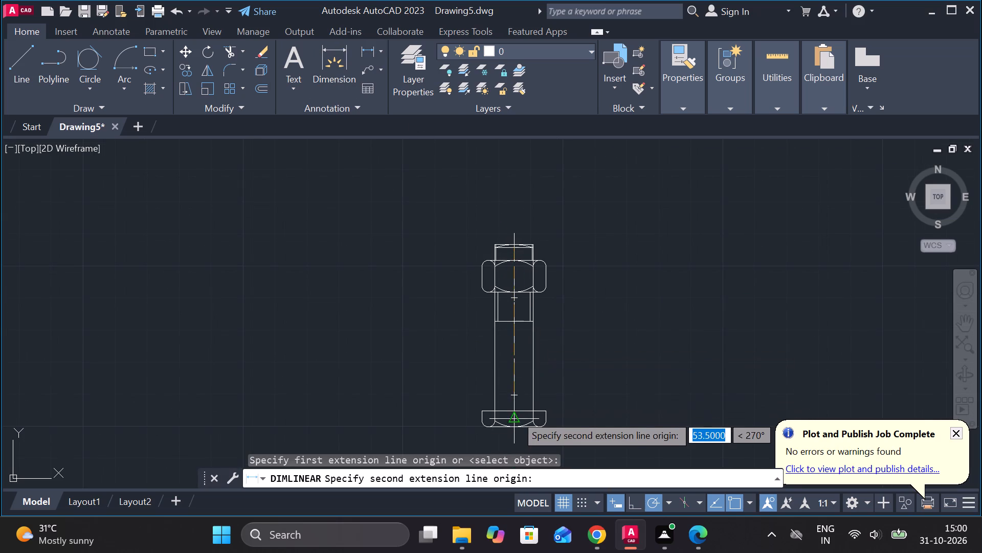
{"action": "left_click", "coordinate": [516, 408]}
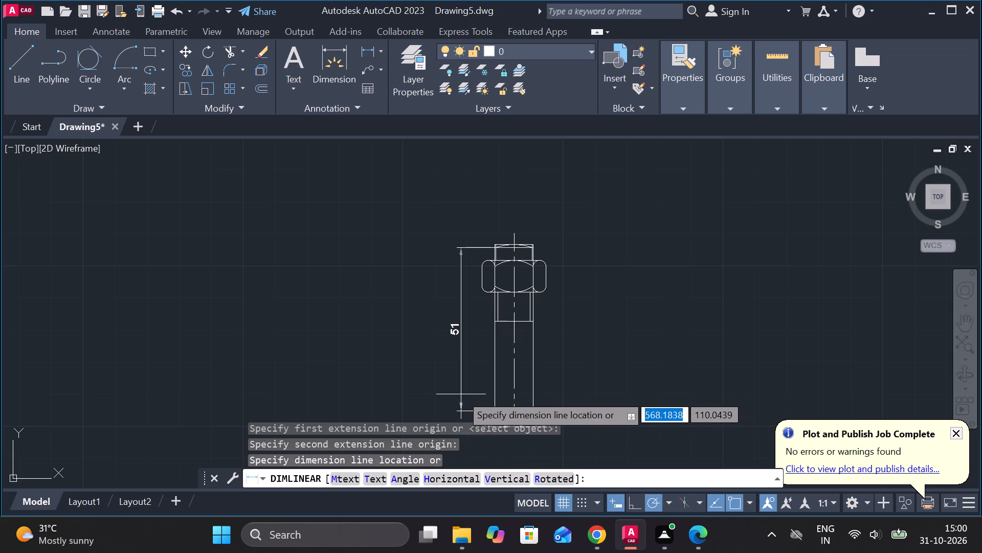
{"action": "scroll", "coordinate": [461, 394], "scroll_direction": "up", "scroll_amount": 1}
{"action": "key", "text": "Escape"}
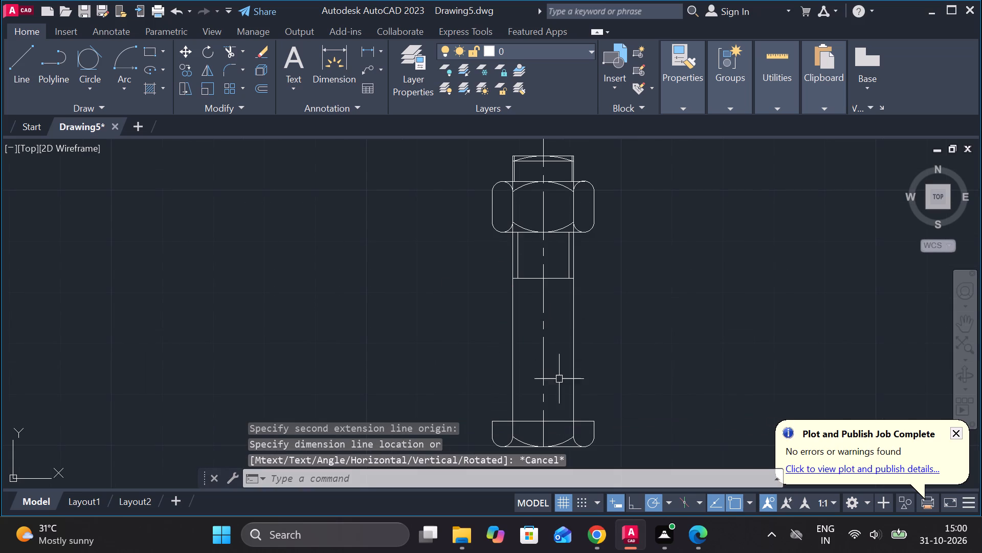
Add a vertical linear dimension beside the bolt for its length from the inner face of the head to the tip.
{"action": "key", "text": "space"}
{"action": "left_click", "coordinate": [540, 417]}
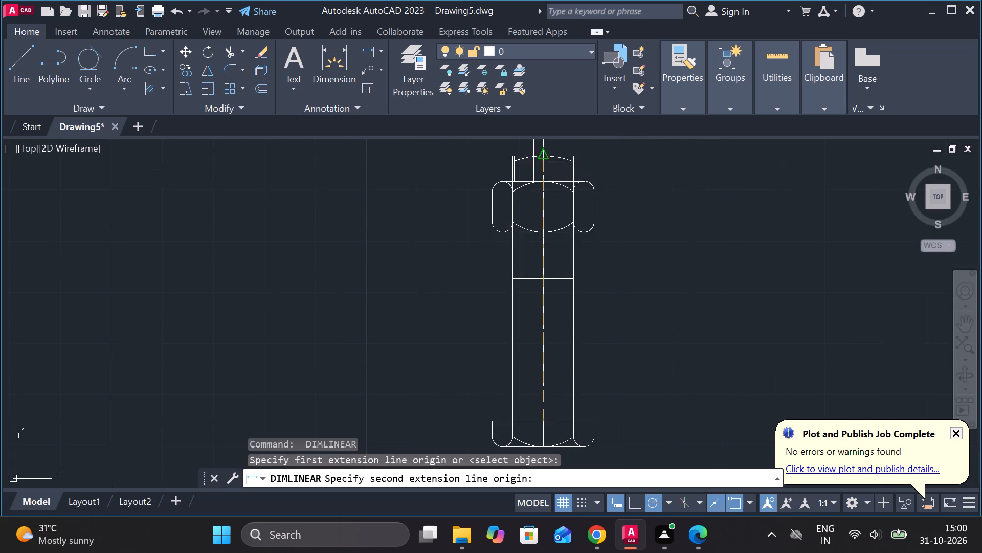
{"action": "left_click", "coordinate": [537, 157]}
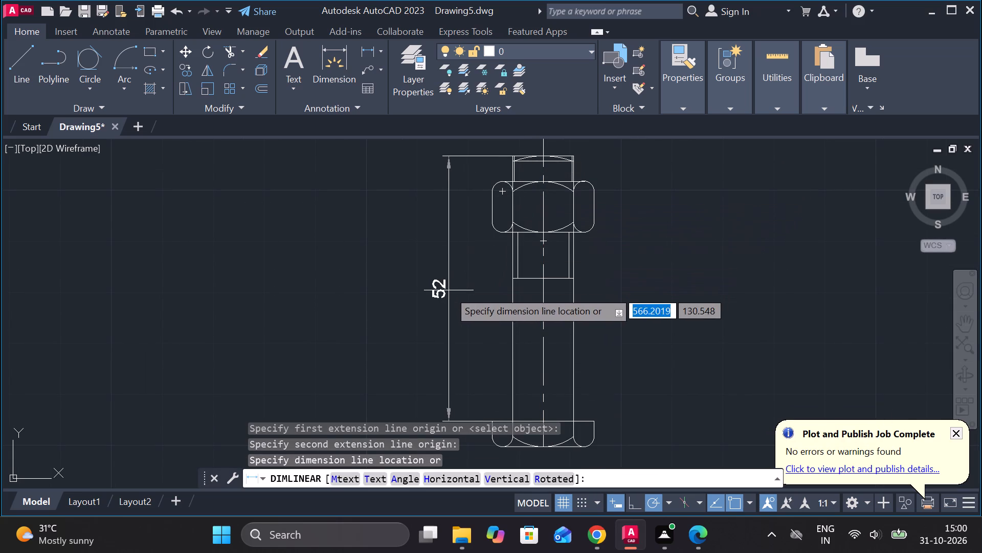
{"action": "left_click", "coordinate": [428, 299]}
{"action": "key", "text": "c"}
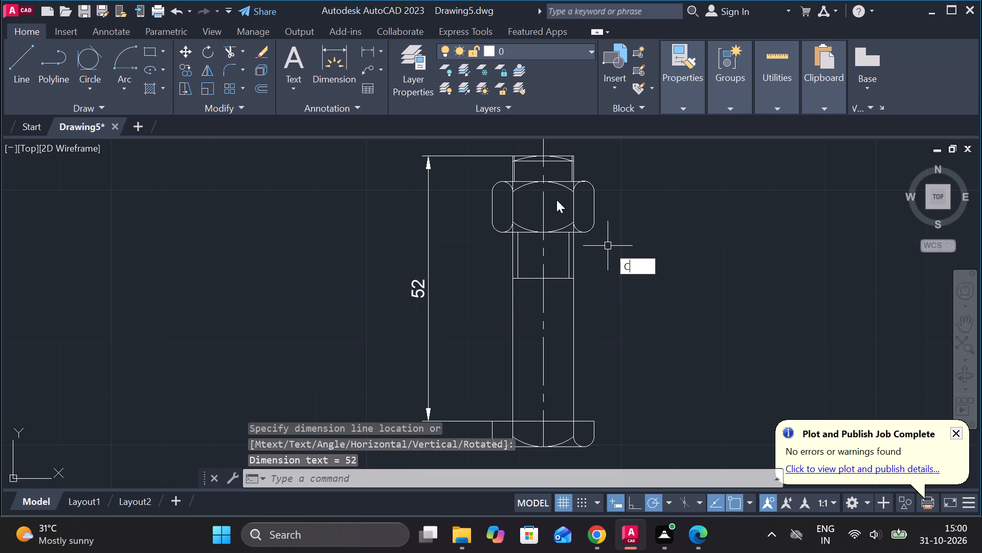
{"action": "key", "text": "Escape"}
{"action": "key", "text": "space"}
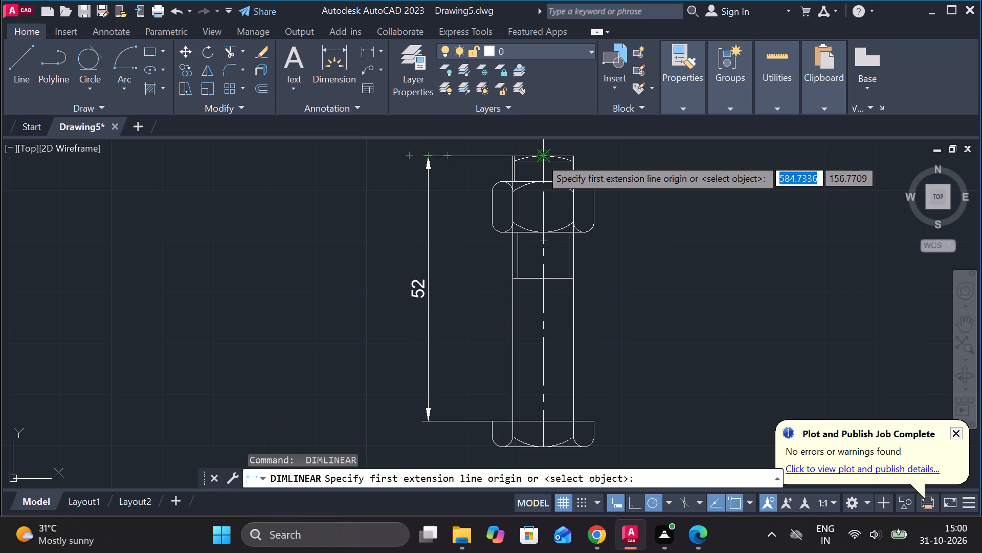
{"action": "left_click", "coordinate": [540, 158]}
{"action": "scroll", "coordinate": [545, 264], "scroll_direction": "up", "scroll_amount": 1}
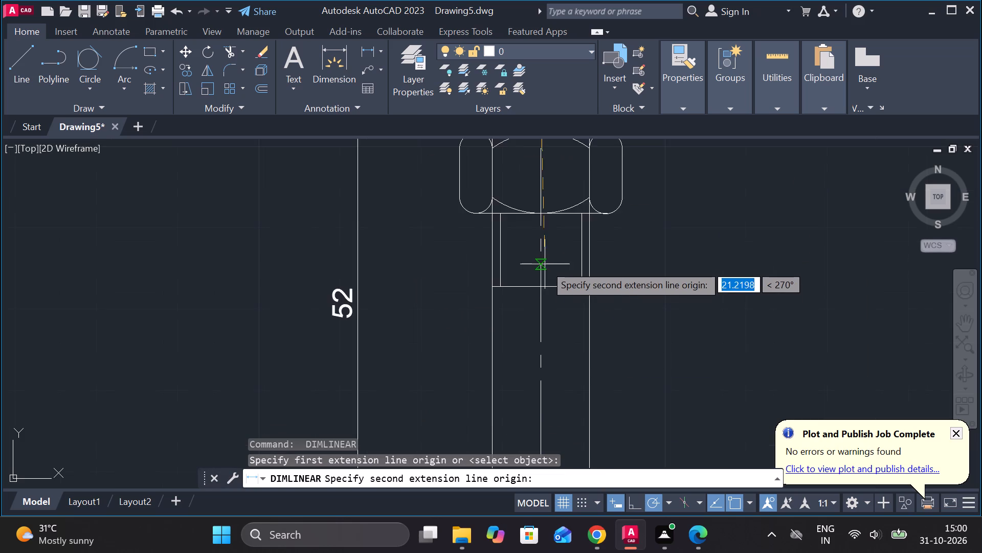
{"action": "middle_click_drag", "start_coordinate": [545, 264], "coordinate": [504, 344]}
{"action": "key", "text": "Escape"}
Add a vertical linear dimension from the bolt's chamfer line to the thread-end line, between the bolt and the overall length dimension.
{"action": "key", "text": "space"}
{"action": "left_click", "coordinate": [503, 183]}
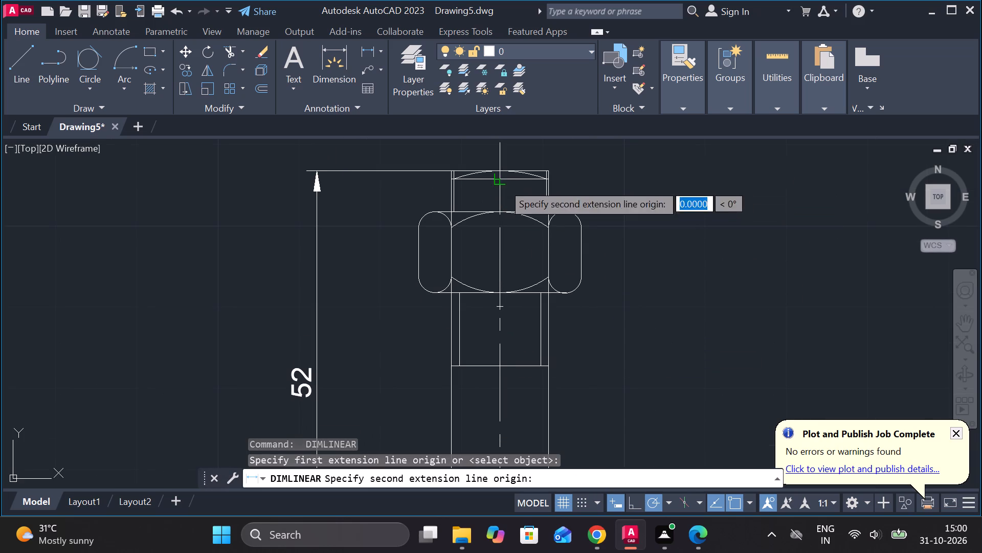
{"action": "left_click", "coordinate": [497, 361]}
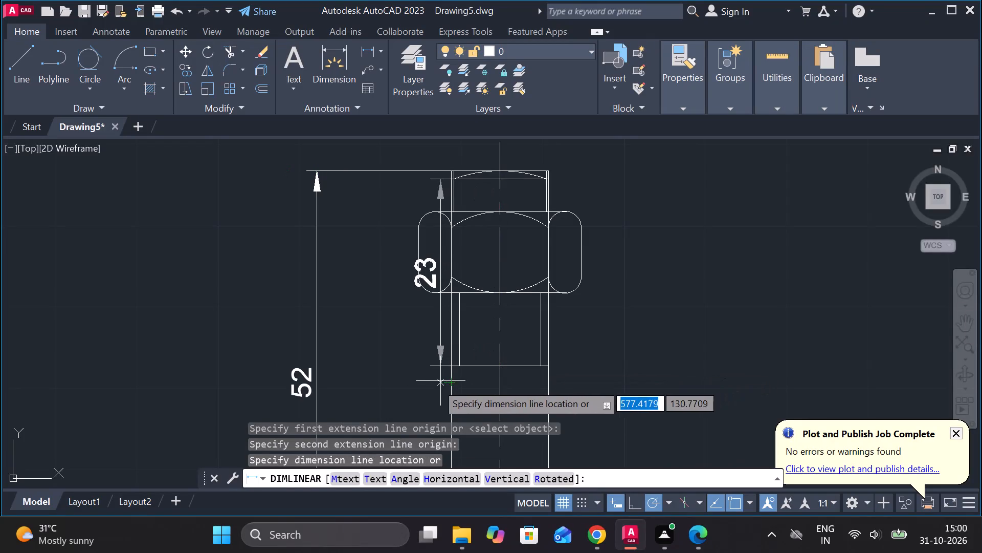
{"action": "left_click", "coordinate": [374, 392]}
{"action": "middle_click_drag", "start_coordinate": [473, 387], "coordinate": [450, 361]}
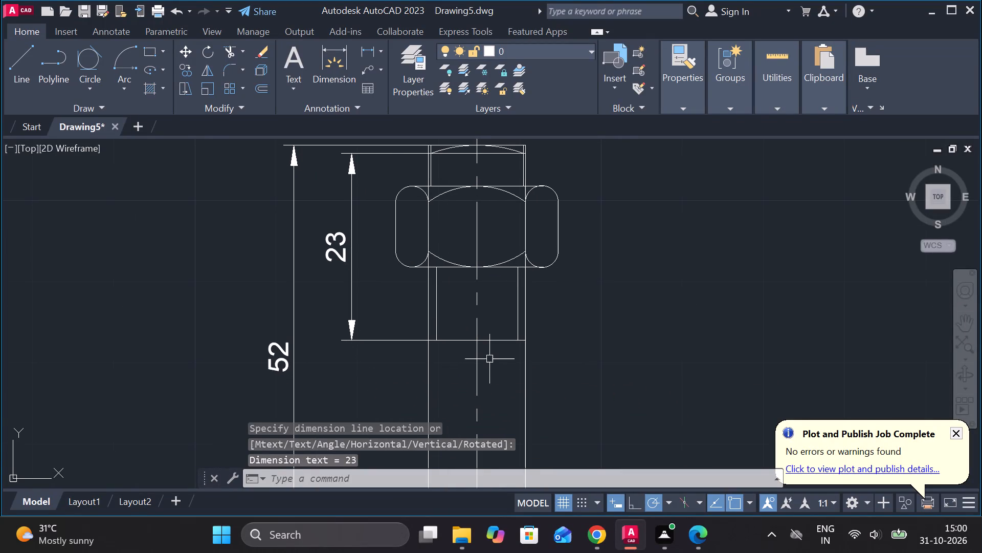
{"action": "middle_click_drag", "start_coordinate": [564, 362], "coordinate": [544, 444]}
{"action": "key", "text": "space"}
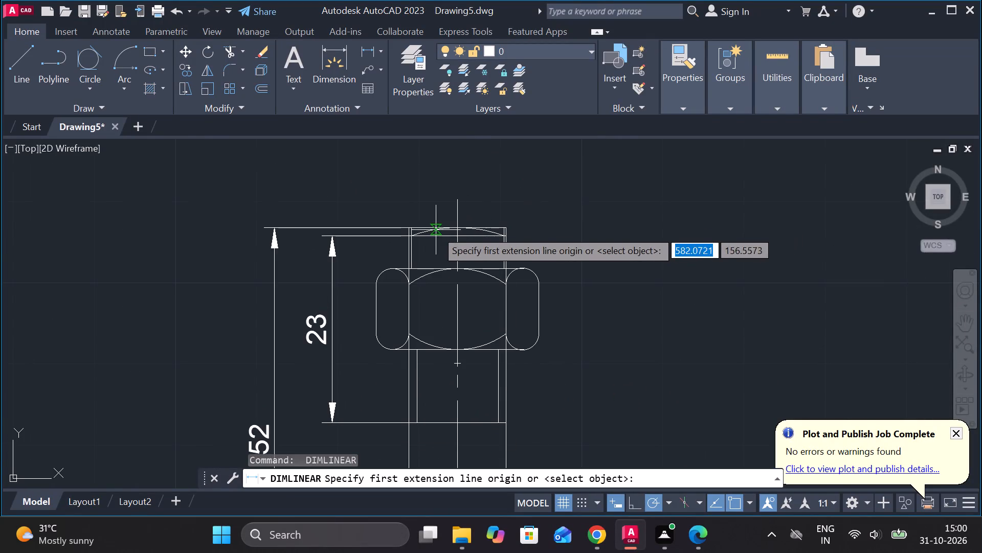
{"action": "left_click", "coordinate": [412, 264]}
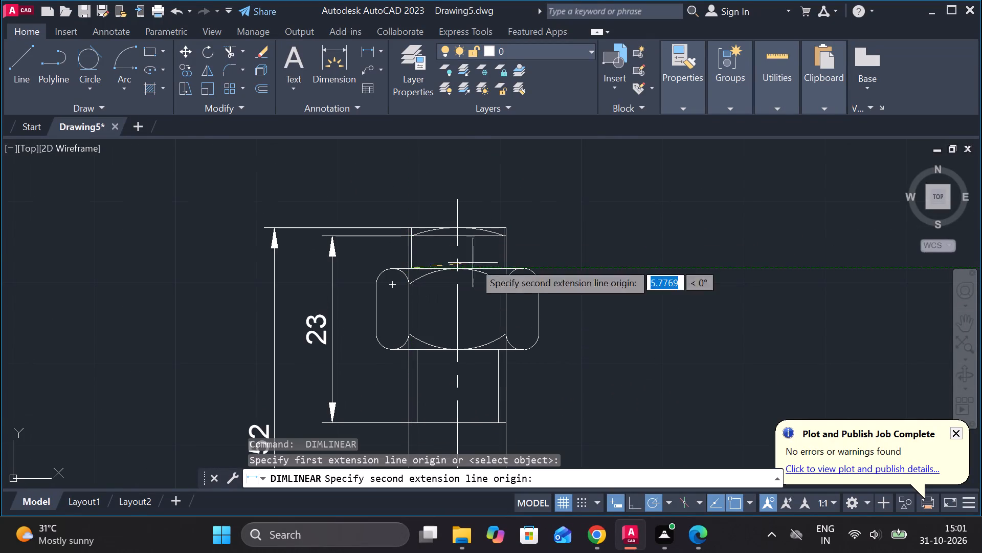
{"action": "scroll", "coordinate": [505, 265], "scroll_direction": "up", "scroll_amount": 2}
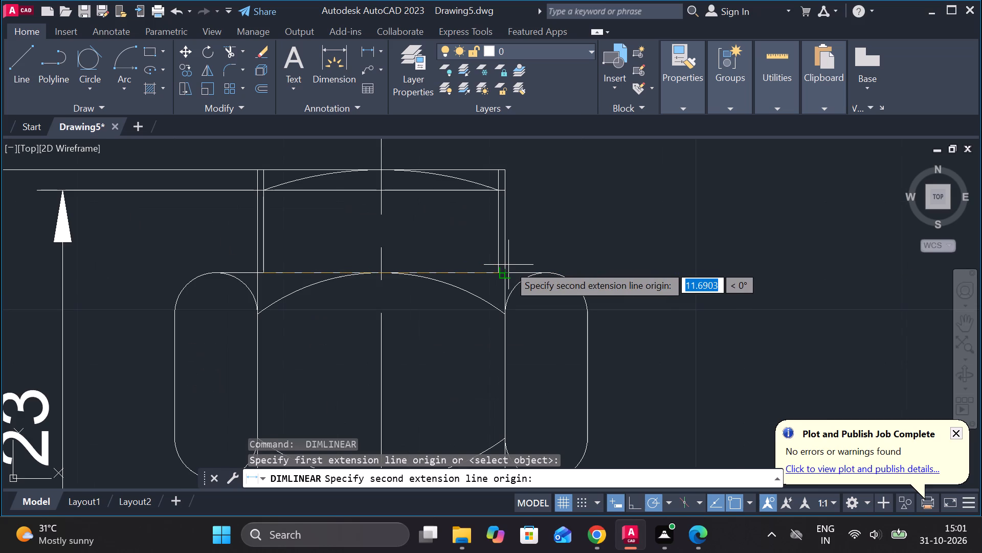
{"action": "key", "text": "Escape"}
Add a horizontal linear dimension across the bolt's full shank diameter at the nut's outer face, placed beyond the bolt tip.
{"action": "key", "text": "space"}
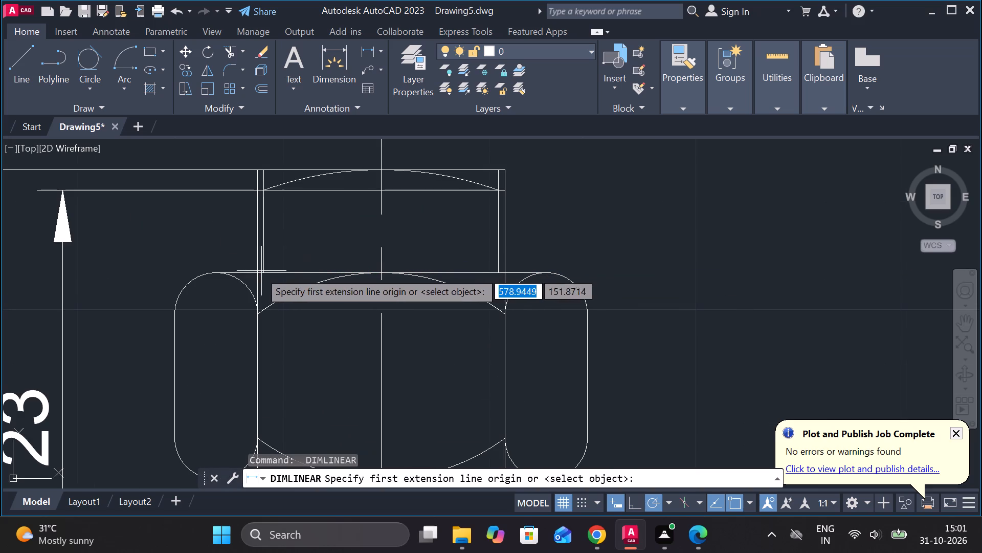
{"action": "left_click", "coordinate": [257, 271]}
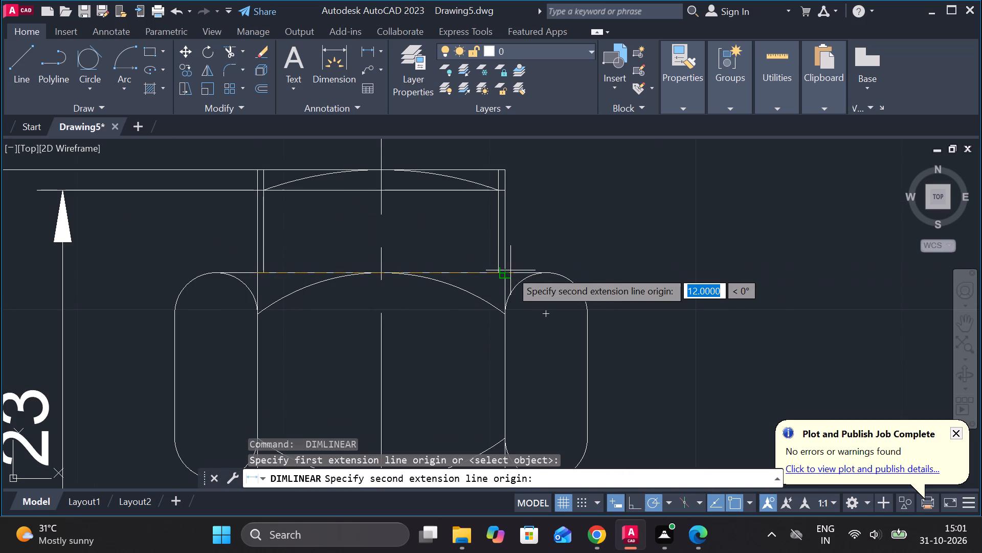
{"action": "left_click", "coordinate": [510, 270]}
{"action": "scroll", "coordinate": [497, 226], "scroll_direction": "down", "scroll_amount": 2}
{"action": "middle_click_drag", "start_coordinate": [503, 226], "coordinate": [504, 297]}
{"action": "left_click", "coordinate": [499, 213]}
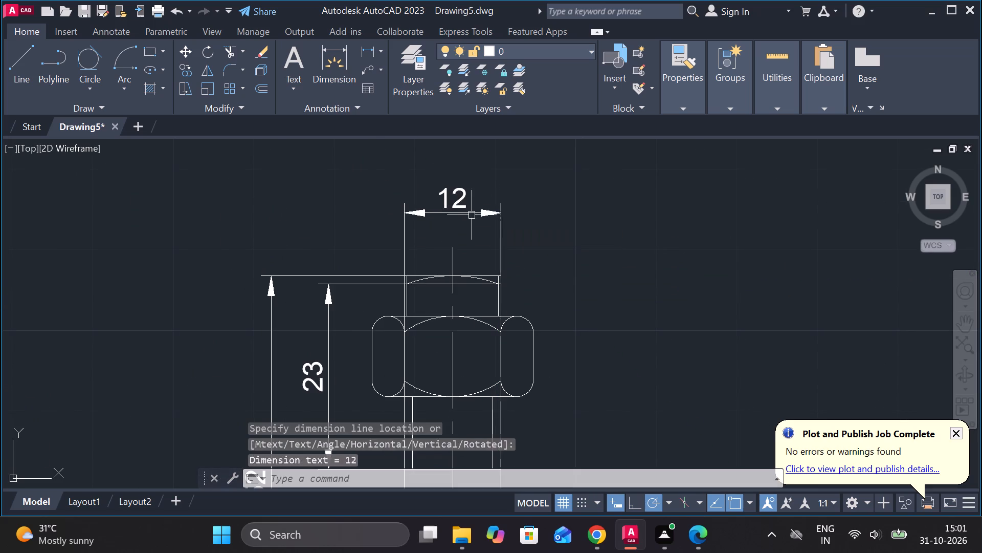
{"action": "key", "text": "Escape"}
Edit the bolt diameter dimension's text to read M12.
{"action": "double_click", "coordinate": [464, 203]}
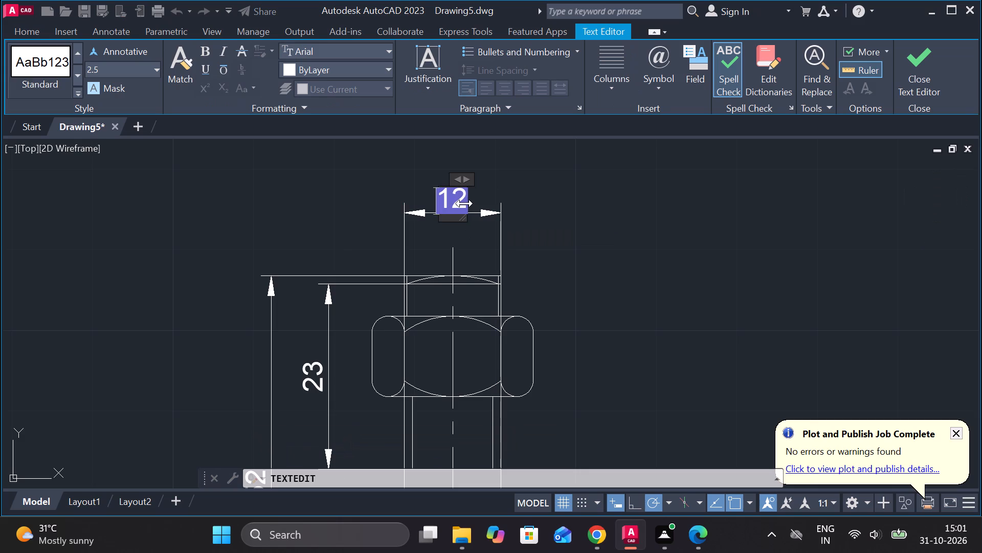
{"action": "key", "text": "m"}
{"action": "left_click", "coordinate": [920, 68]}
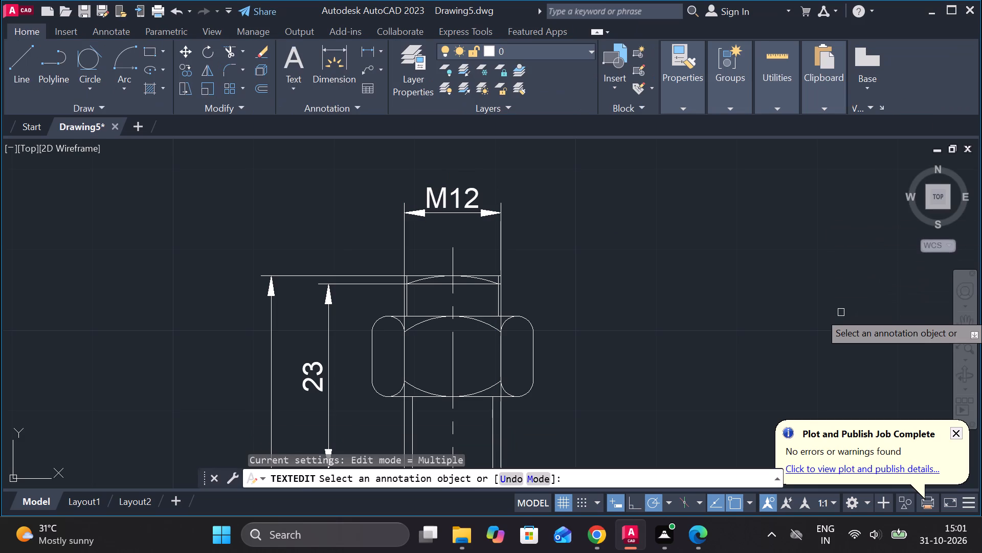
{"action": "key", "text": "Escape"}
Add a multileader from the bolt shank near the thread-end line, with text height 10 and the label 2.
{"action": "scroll", "coordinate": [537, 287], "scroll_direction": "down", "scroll_amount": 3}
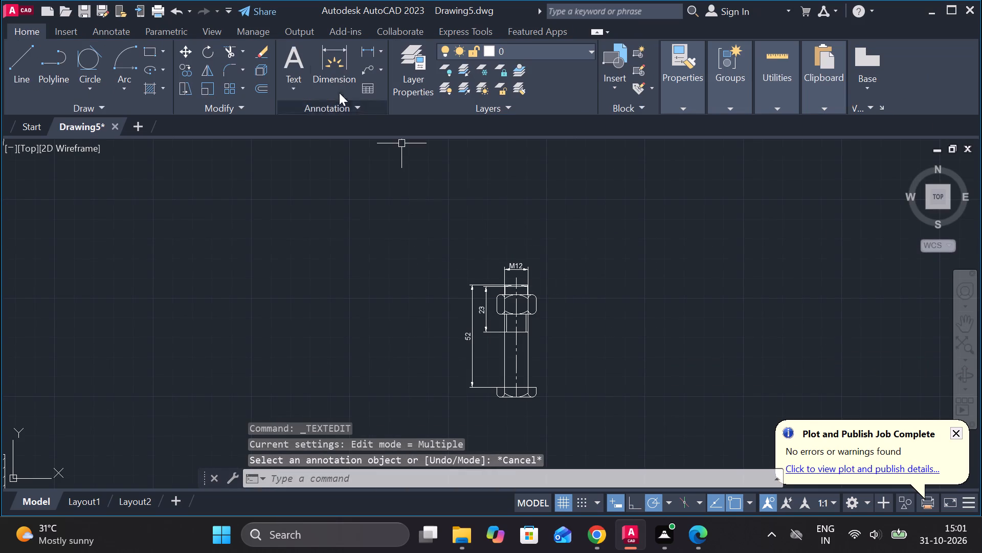
{"action": "left_click", "coordinate": [360, 71]}
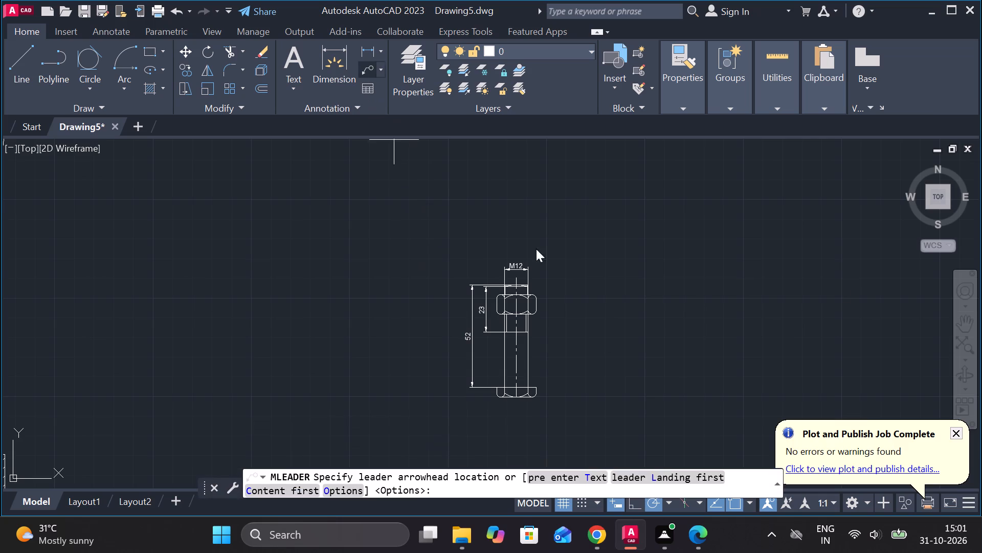
{"action": "left_click", "coordinate": [530, 346]}
{"action": "left_click", "coordinate": [564, 364]}
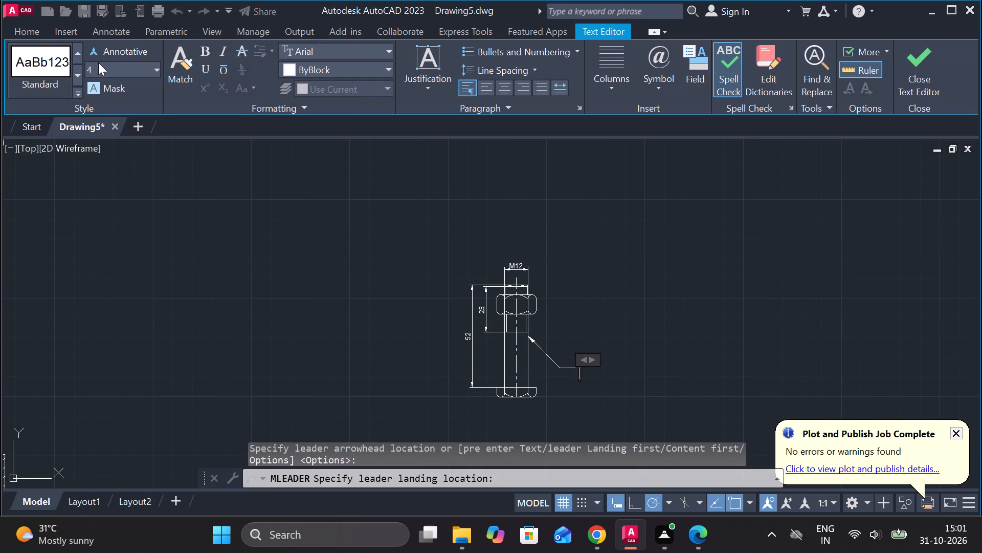
{"action": "left_click", "coordinate": [98, 65]}
{"action": "type", "text": "10"}
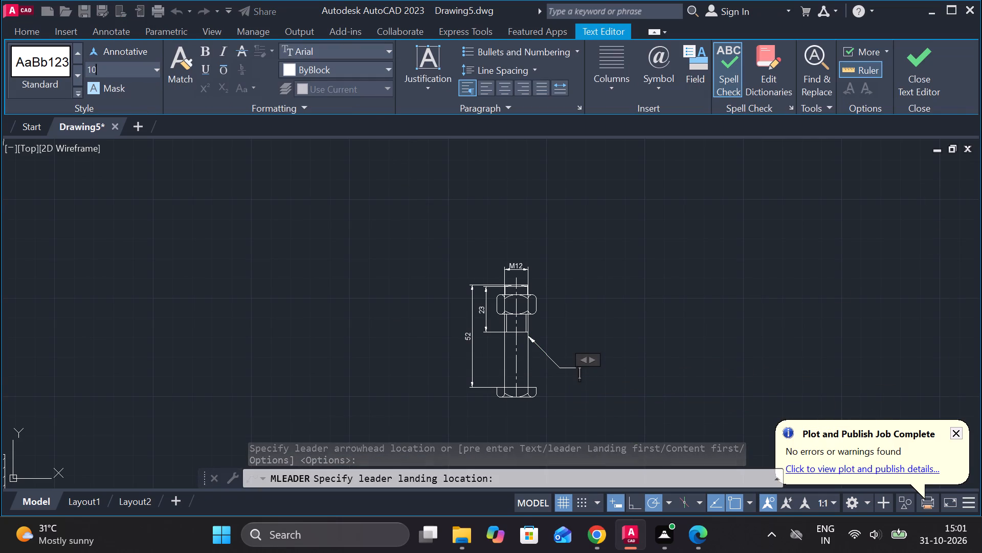
{"action": "key", "text": "Return"}
{"action": "key", "text": "2"}
{"action": "left_click", "coordinate": [876, 73]}
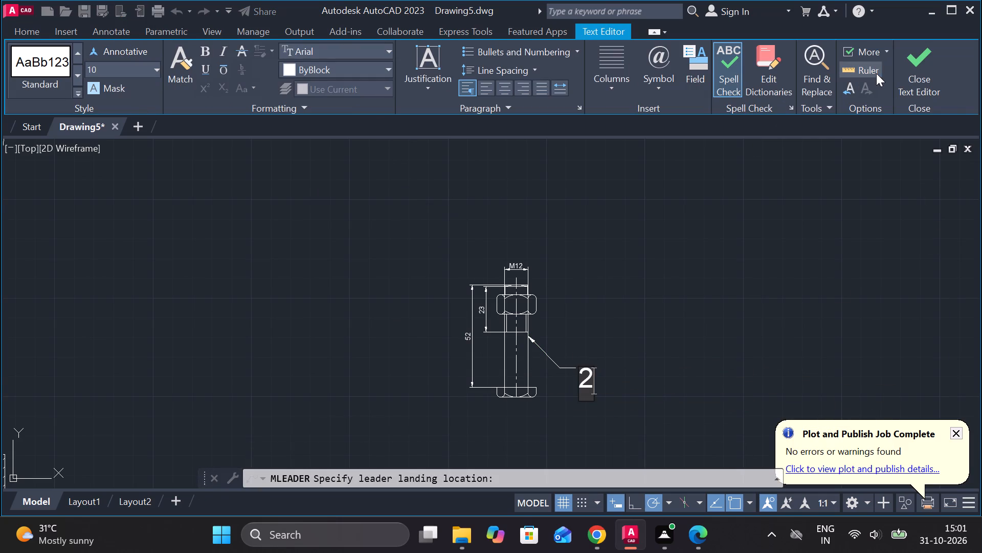
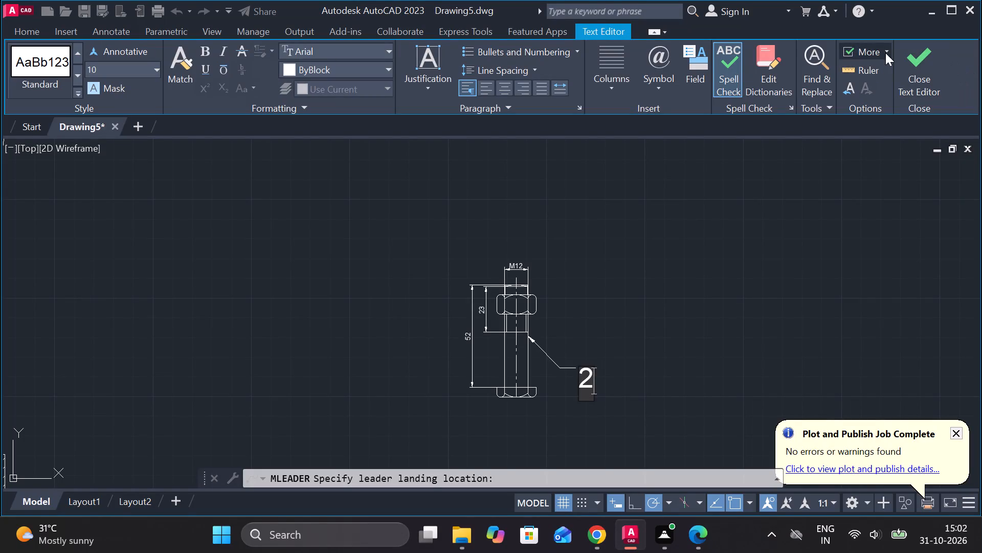
Finish the multileader callout with the text 2 on the bolt.
{"action": "left_click", "coordinate": [905, 63]}
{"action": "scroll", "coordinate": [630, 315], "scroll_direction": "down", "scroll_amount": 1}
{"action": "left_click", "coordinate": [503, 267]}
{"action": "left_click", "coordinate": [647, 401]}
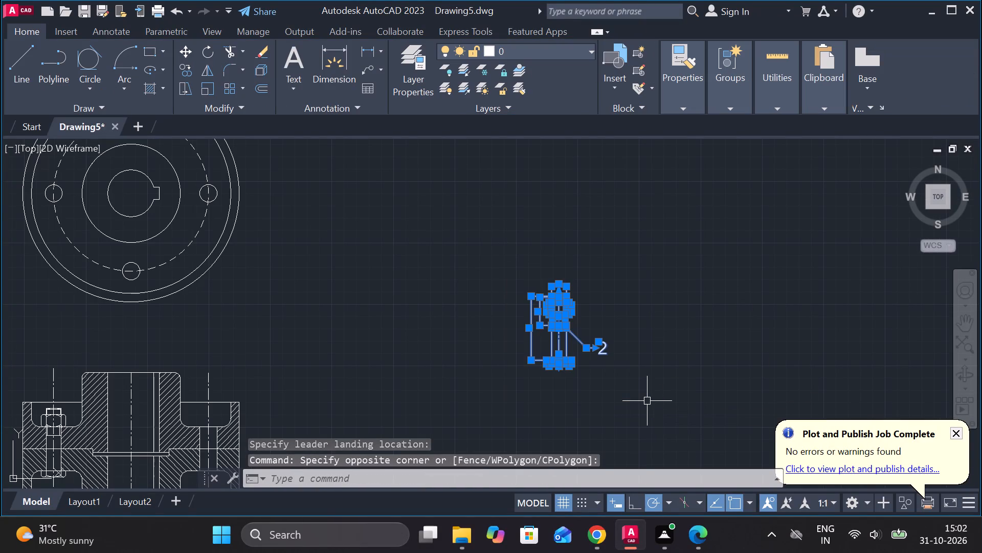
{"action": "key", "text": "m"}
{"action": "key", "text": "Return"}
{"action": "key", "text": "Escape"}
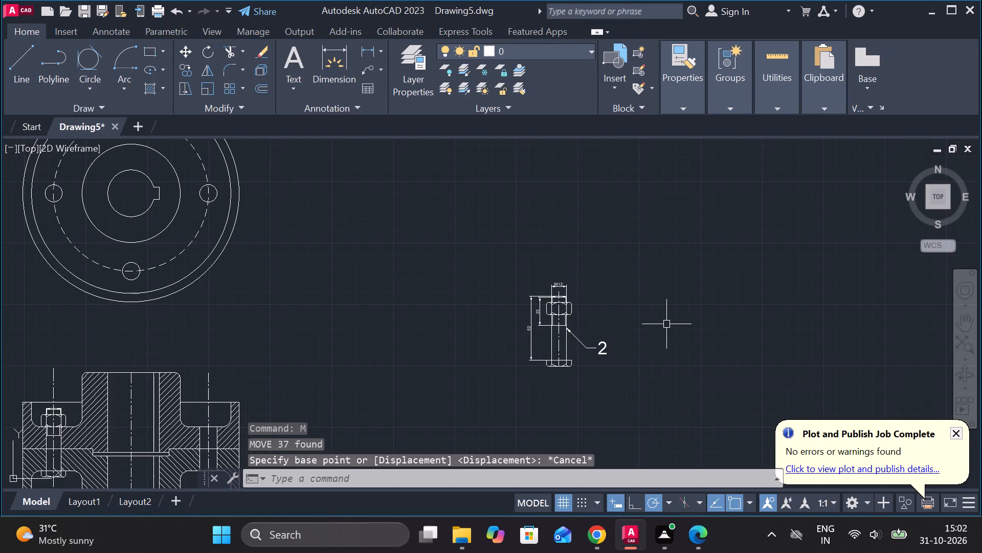
Modify the ISO-25 dimension style to use an arrow size of 4.
{"action": "type", "text": "D"}
{"action": "key", "text": "space"}
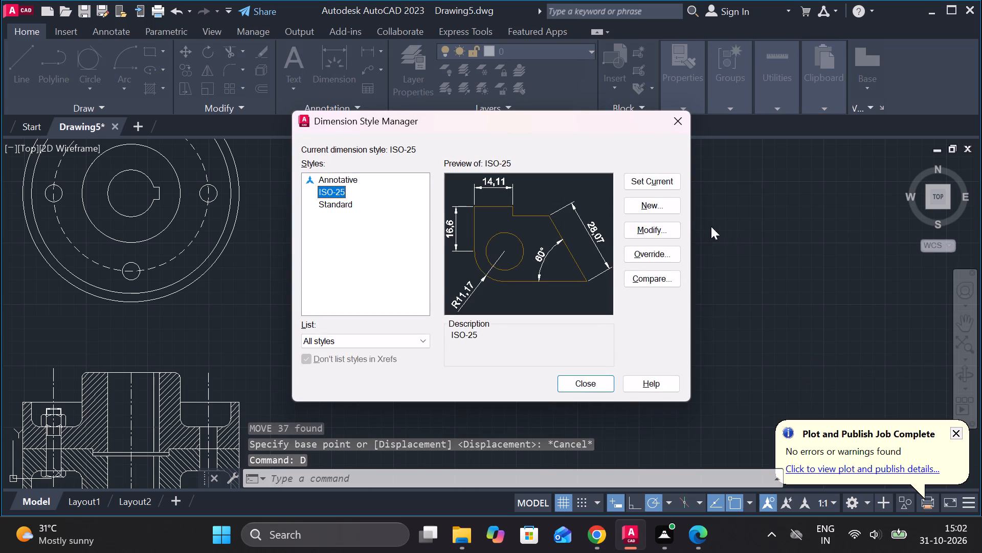
{"action": "left_click", "coordinate": [626, 225]}
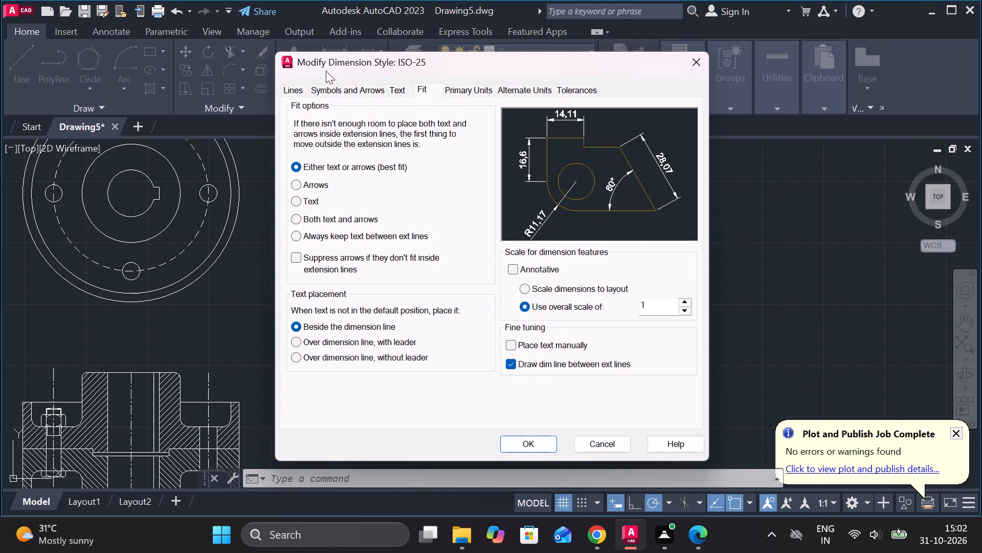
{"action": "left_click", "coordinate": [339, 86]}
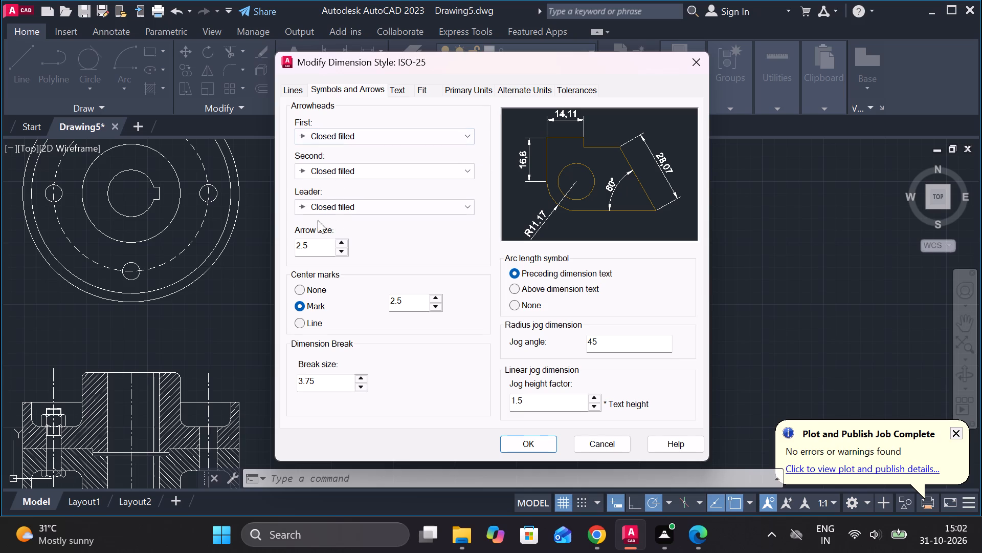
{"action": "left_click", "coordinate": [314, 244]}
{"action": "left_click_drag", "start_coordinate": [314, 244], "coordinate": [293, 246]}
{"action": "key", "text": "4"}
{"action": "key", "text": "Return"}
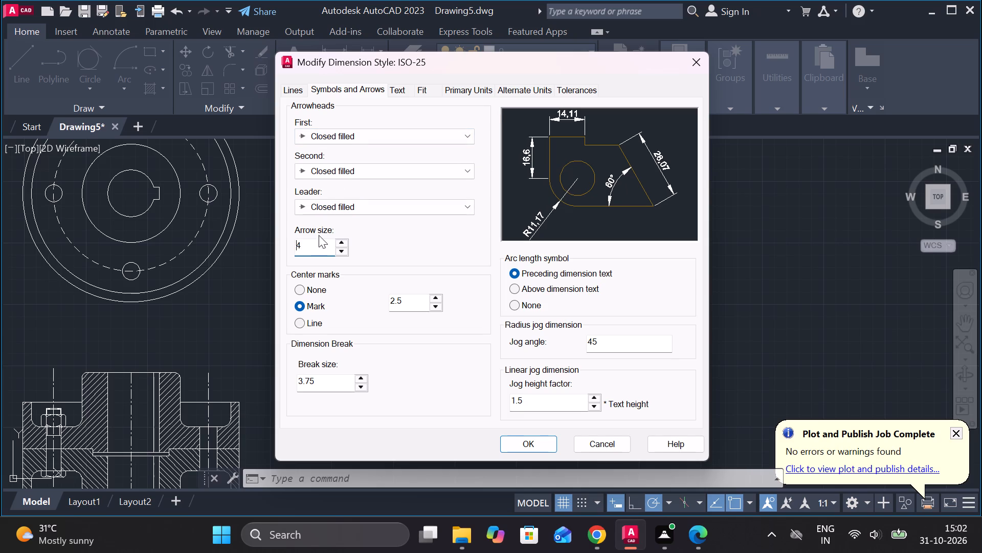
Set the ISO-25 dimension text height to 6, apply the changes and make the style current.
{"action": "left_click", "coordinate": [396, 92]}
{"action": "left_click_drag", "start_coordinate": [453, 203], "coordinate": [430, 204]}
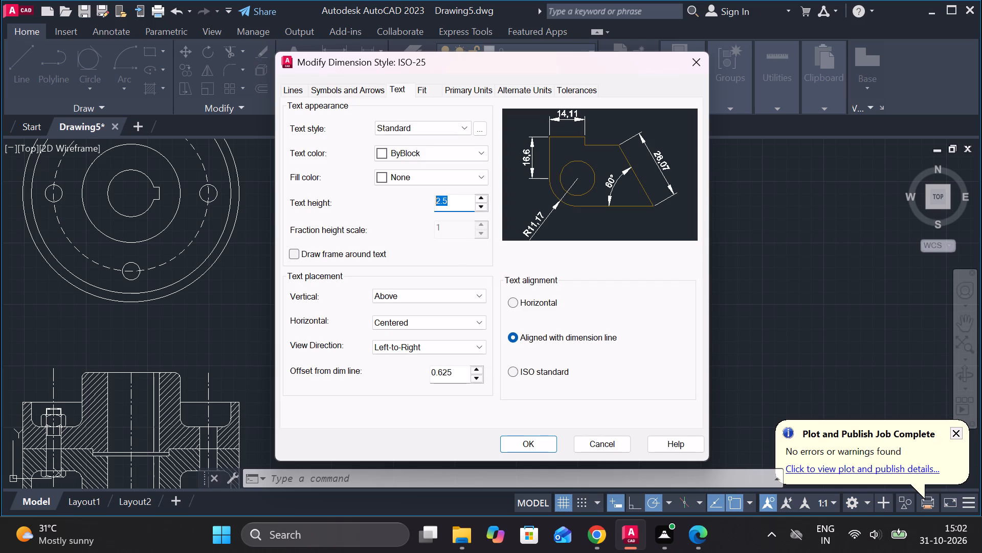
{"action": "left_click_drag", "start_coordinate": [430, 204], "coordinate": [423, 204]}
{"action": "key", "text": "6"}
{"action": "key", "text": "Return"}
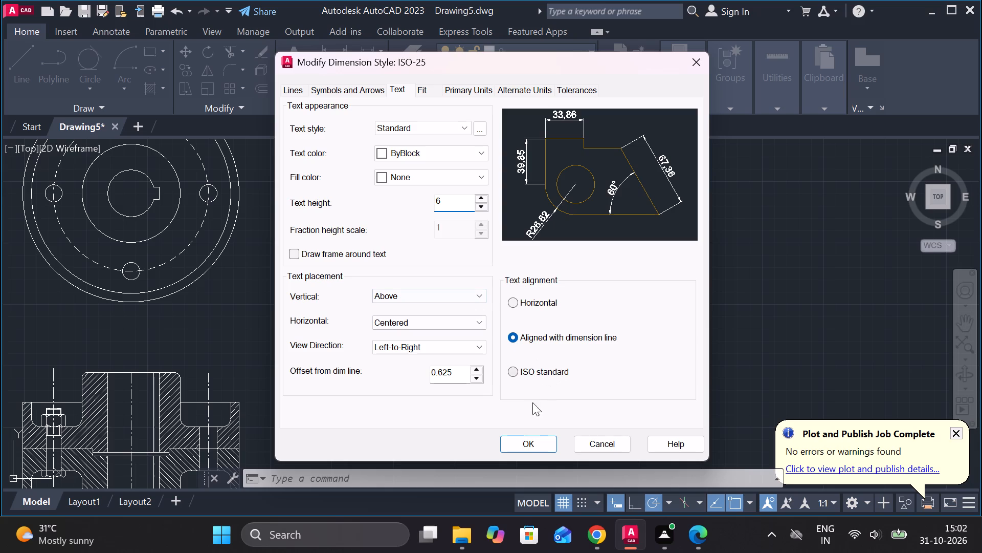
{"action": "left_click", "coordinate": [527, 439]}
{"action": "left_click", "coordinate": [653, 178]}
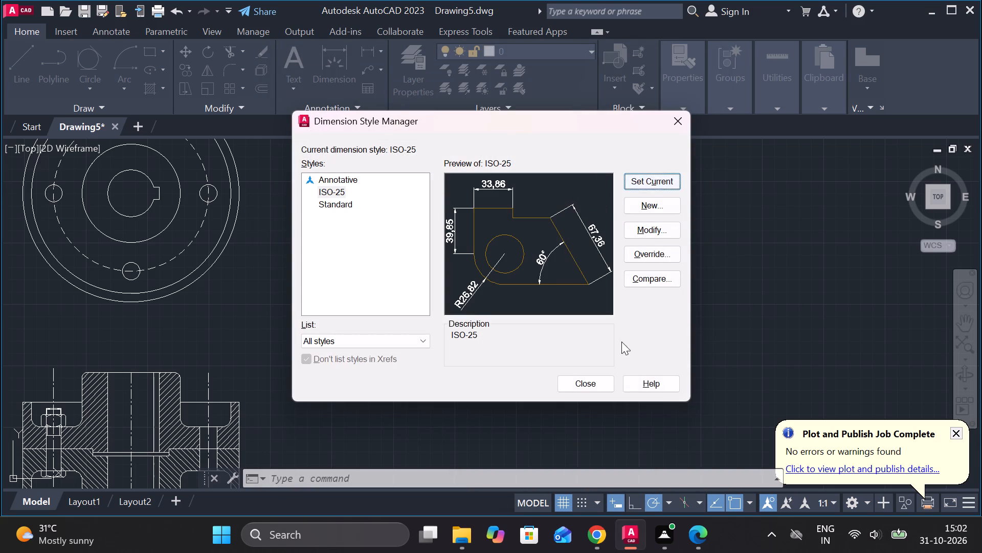
{"action": "left_click", "coordinate": [598, 381]}
Shift the bolt's 52 length dimension outward, farther from the 23 thread-length dimension.
{"action": "scroll", "coordinate": [524, 349], "scroll_direction": "up", "scroll_amount": 1}
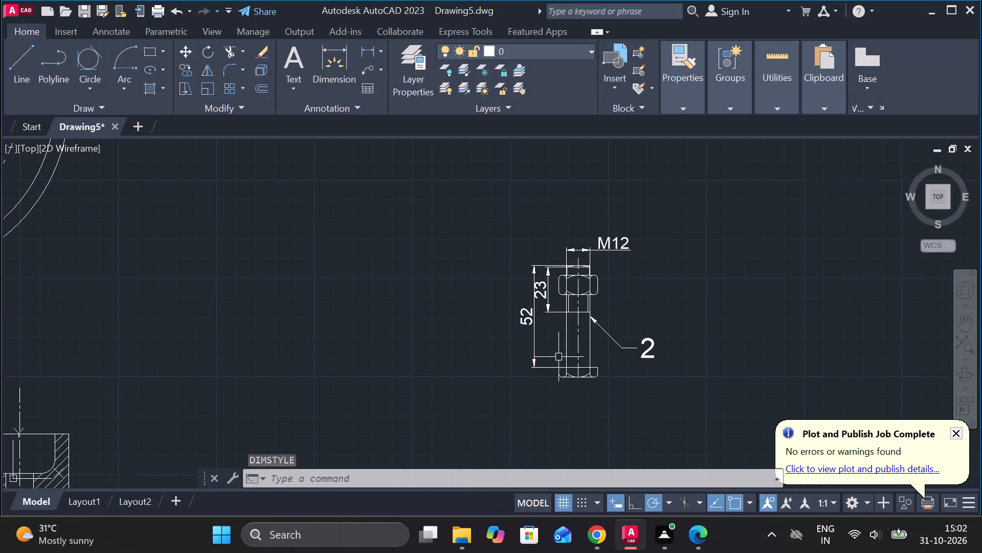
{"action": "scroll", "coordinate": [536, 335], "scroll_direction": "up", "scroll_amount": 2}
{"action": "left_click", "coordinate": [523, 296]}
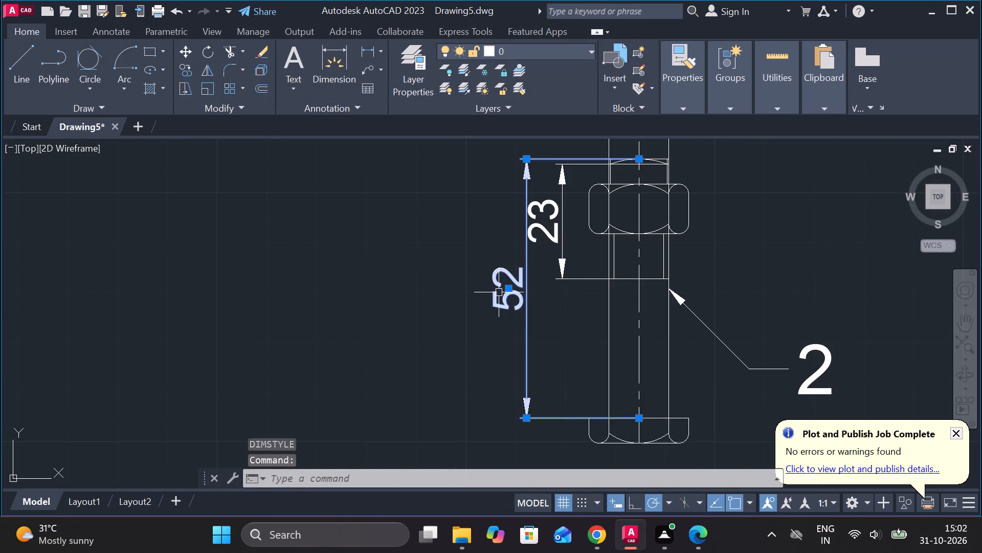
{"action": "left_click", "coordinate": [509, 288]}
{"action": "left_click", "coordinate": [491, 288]}
{"action": "key", "text": "Escape"}
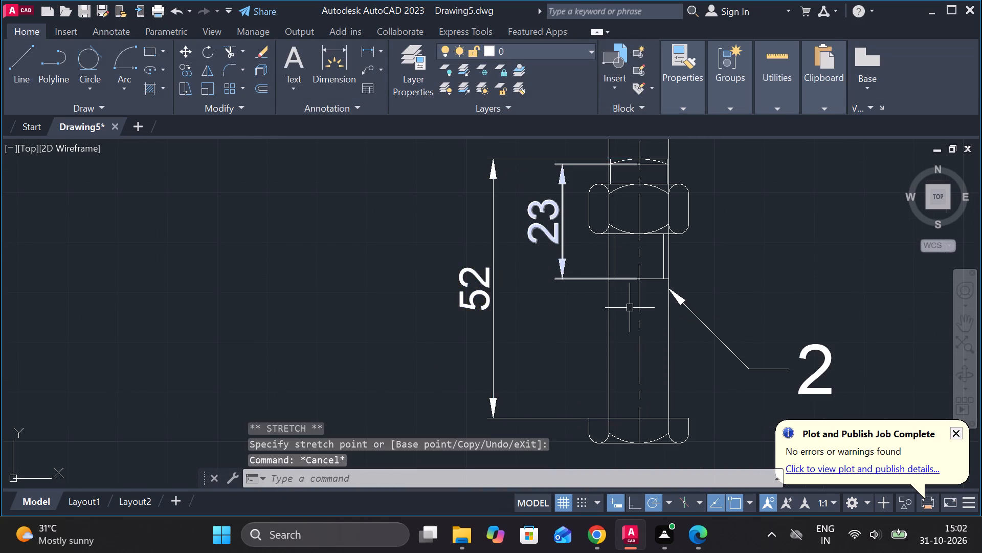
Move the bolt with its dimensions and leader to the empty space on the left side of the flange views.
{"action": "scroll", "coordinate": [631, 310], "scroll_direction": "down", "scroll_amount": 2}
{"action": "left_click", "coordinate": [480, 197]}
{"action": "left_click", "coordinate": [772, 386]}
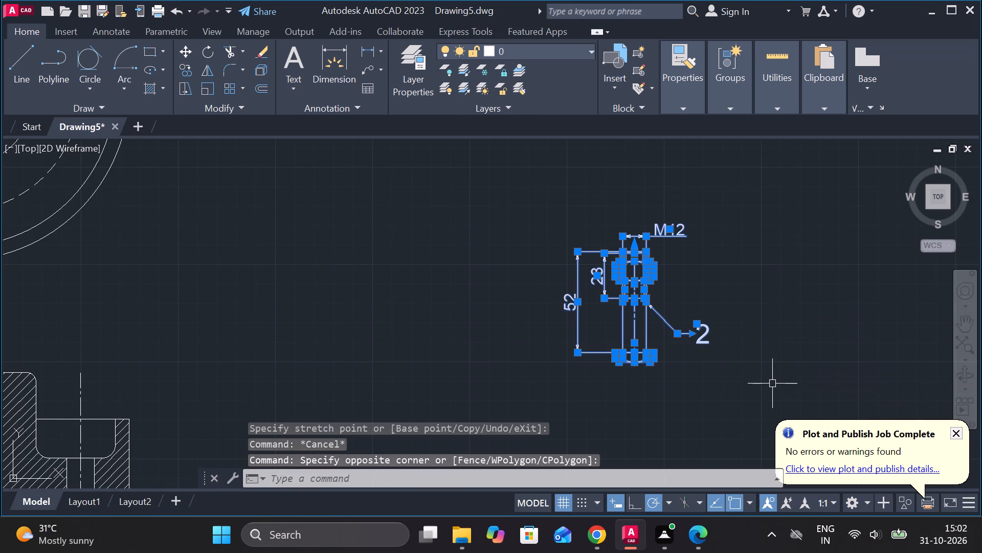
{"action": "key", "text": "m"}
{"action": "key", "text": "Return"}
{"action": "left_click", "coordinate": [764, 366]}
{"action": "scroll", "coordinate": [755, 352], "scroll_direction": "down", "scroll_amount": 3}
{"action": "scroll", "coordinate": [512, 360], "scroll_direction": "up", "scroll_amount": 2}
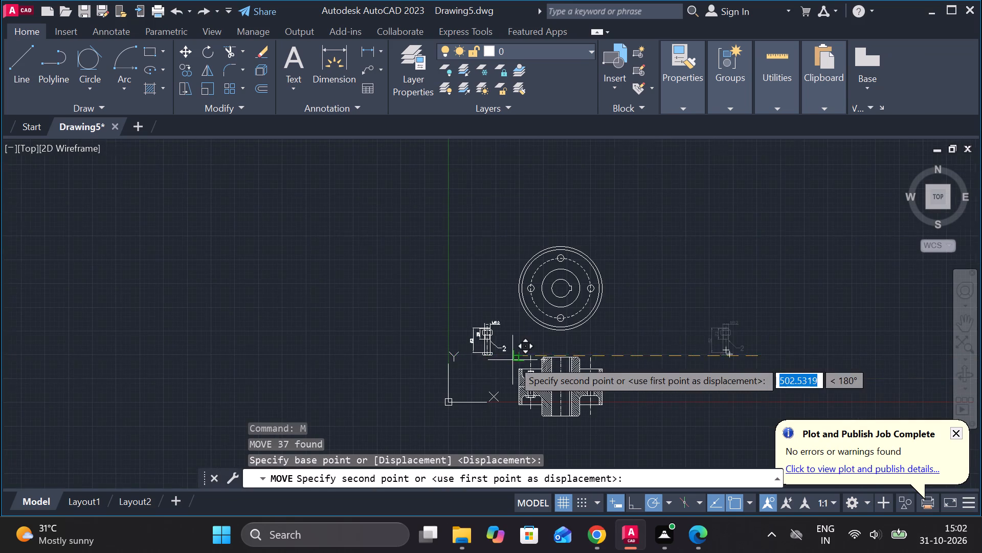
{"action": "scroll", "coordinate": [512, 360], "scroll_direction": "up", "scroll_amount": 1}
{"action": "left_click", "coordinate": [592, 327]}
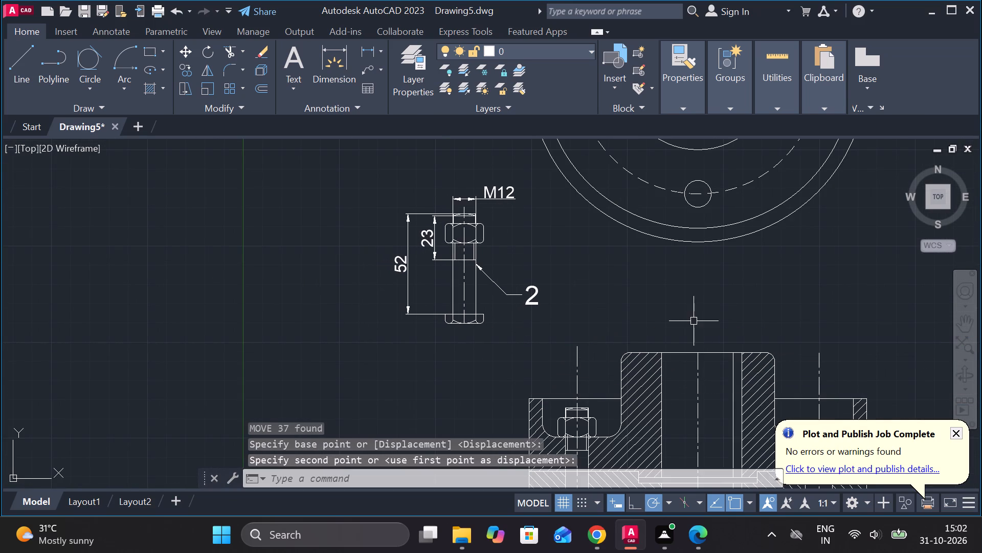
Add a horizontal linear dimension from the flange bore's centre to the keyway's outer edge, placed above the bore.
{"action": "middle_click_drag", "start_coordinate": [693, 320], "coordinate": [506, 327]}
{"action": "middle_click_drag", "start_coordinate": [515, 282], "coordinate": [464, 423]}
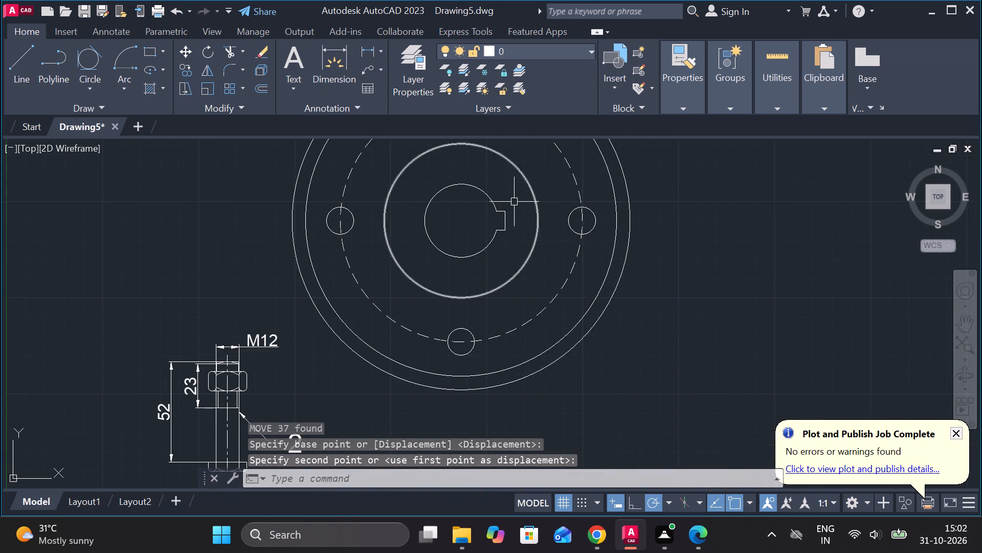
{"action": "scroll", "coordinate": [473, 157], "scroll_direction": "up", "scroll_amount": 2}
{"action": "left_click", "coordinate": [366, 54]}
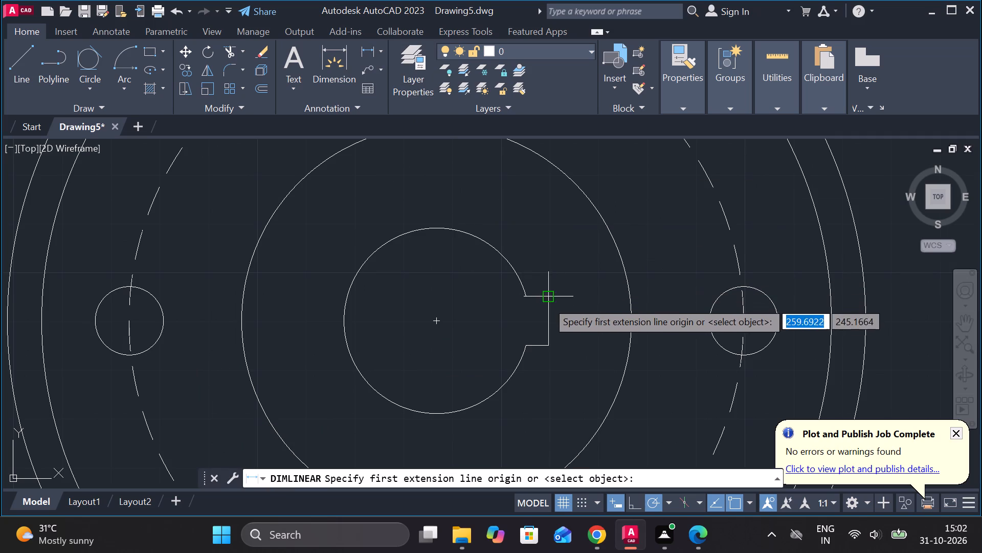
{"action": "left_click", "coordinate": [548, 321]}
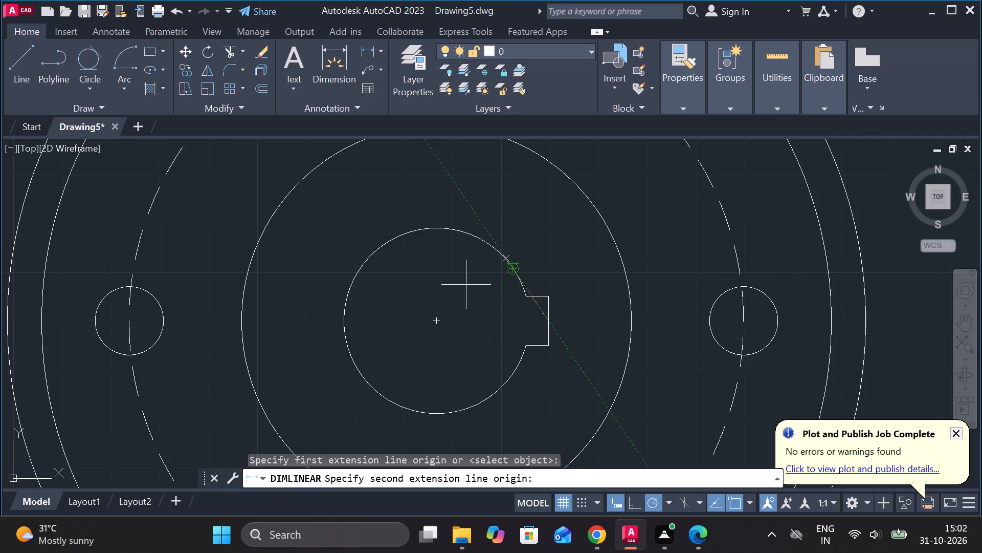
{"action": "left_click", "coordinate": [435, 315]}
{"action": "left_click", "coordinate": [457, 205]}
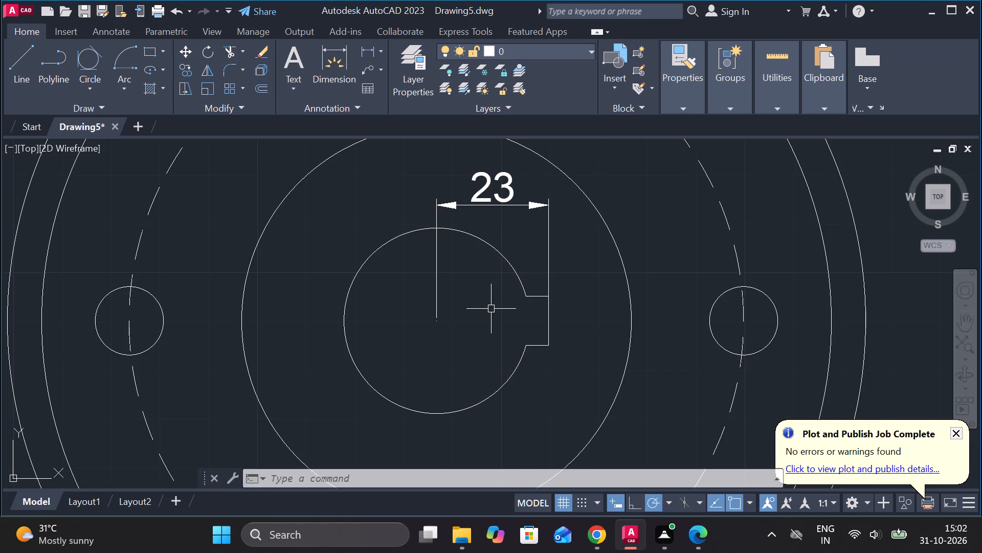
Add diameter dimensions to the two outer rim circles of the flange's circular view, with their text outside the flange.
{"action": "scroll", "coordinate": [491, 309], "scroll_direction": "down", "scroll_amount": 2}
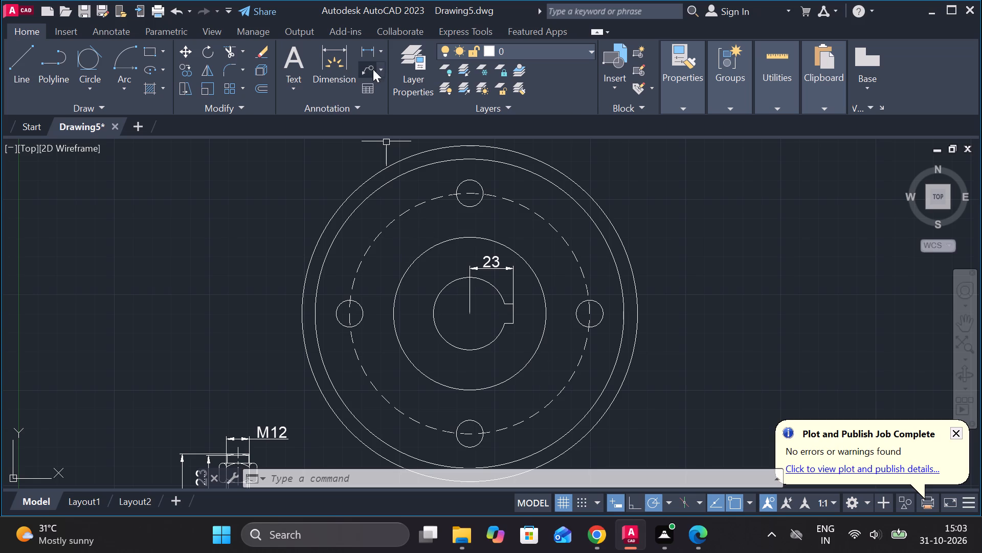
{"action": "left_click", "coordinate": [383, 56]}
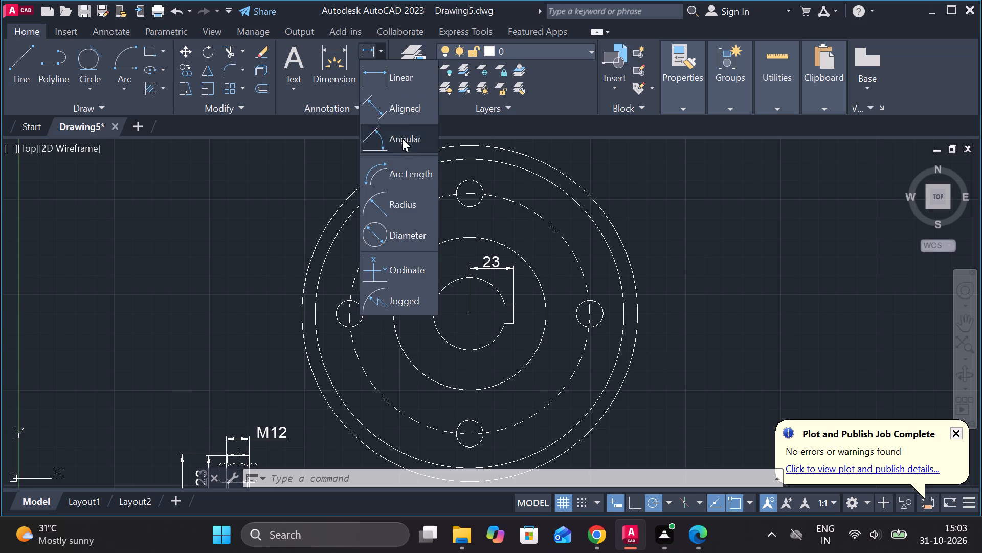
{"action": "left_click", "coordinate": [387, 236]}
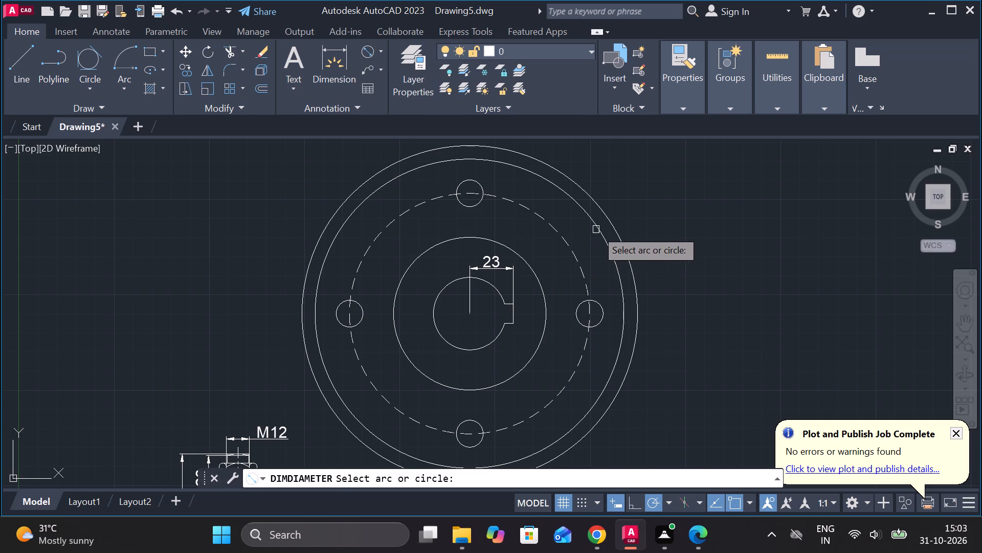
{"action": "left_click", "coordinate": [596, 229]}
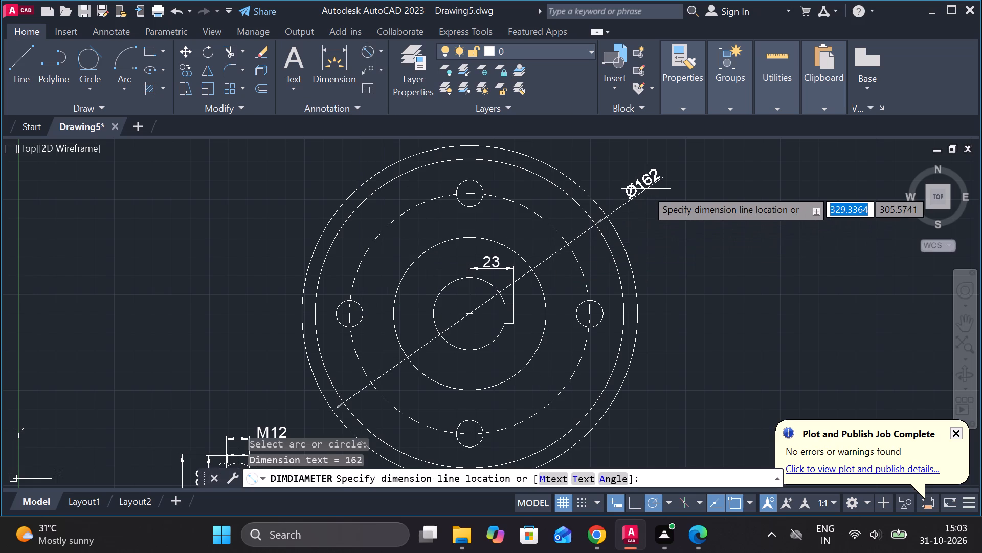
{"action": "left_click", "coordinate": [646, 189]}
{"action": "key", "text": "space"}
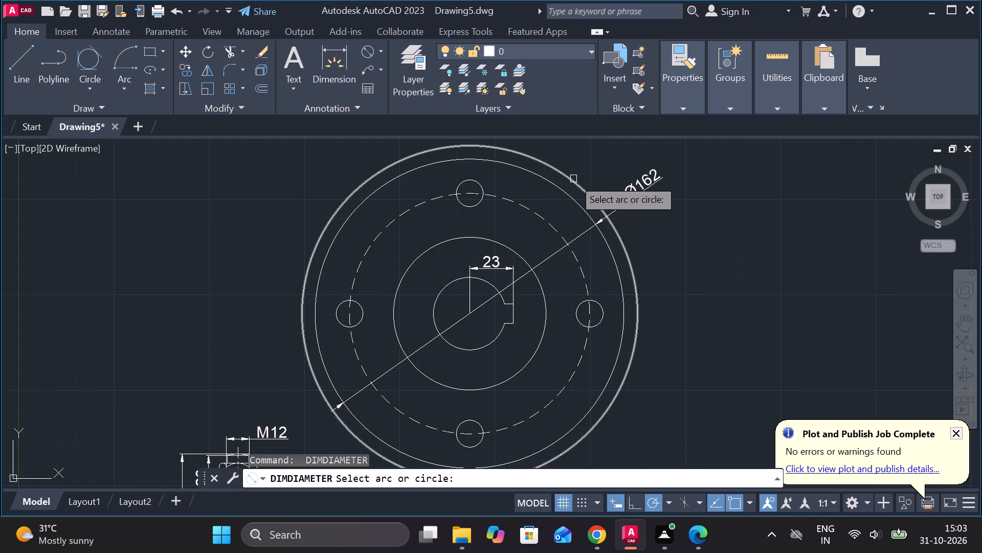
{"action": "left_click", "coordinate": [573, 179]}
{"action": "left_click", "coordinate": [325, 143]}
Add diameter dimensions to the dashed bolt-hole circle and the hub circle, placing their text outside the flange.
{"action": "key", "text": "space"}
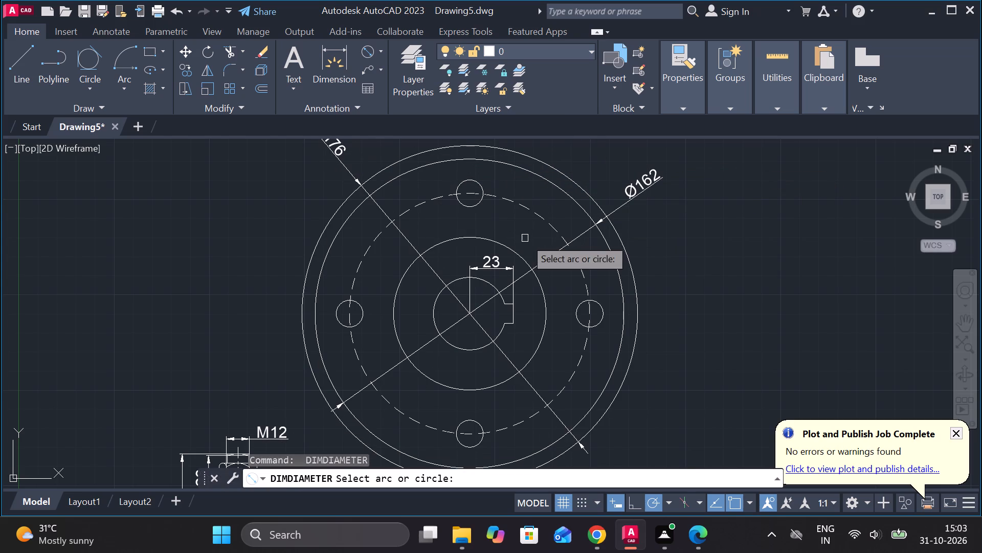
{"action": "left_click", "coordinate": [525, 206]}
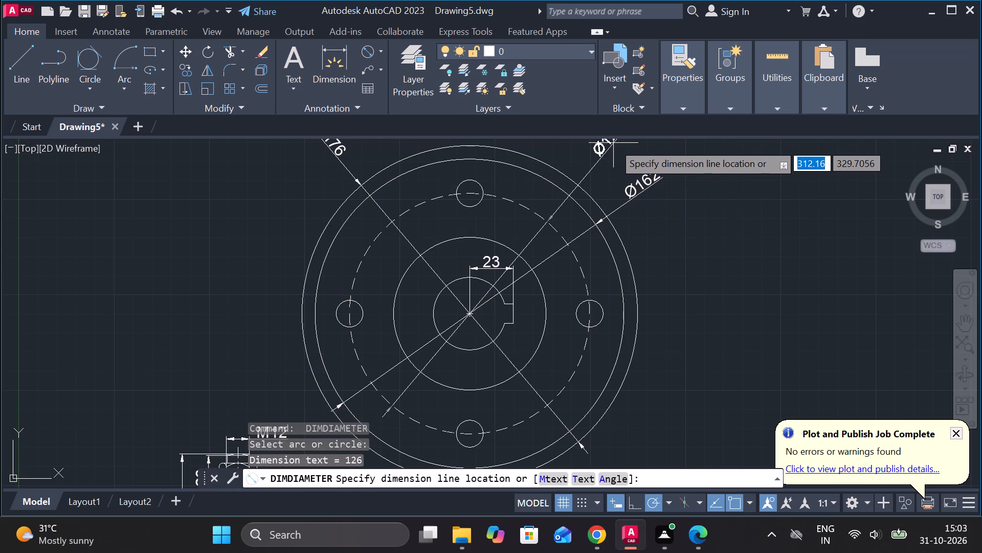
{"action": "left_click", "coordinate": [611, 150]}
{"action": "key", "text": "space"}
{"action": "left_click", "coordinate": [496, 240]}
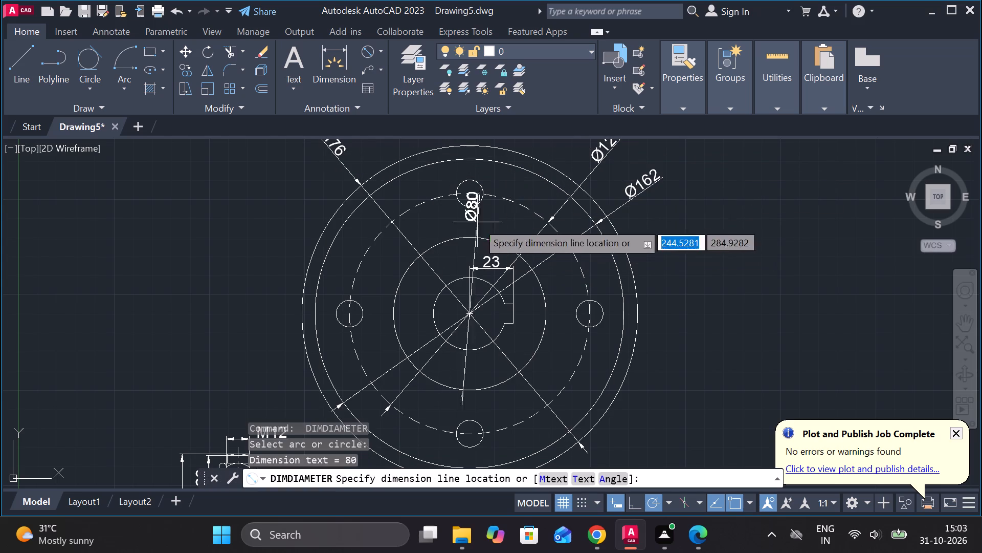
{"action": "left_click", "coordinate": [387, 137]}
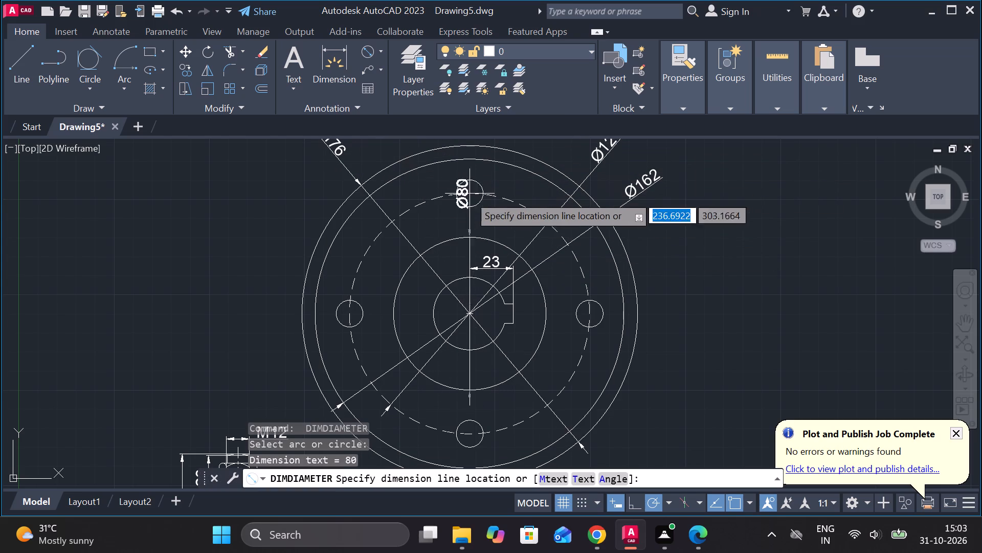
{"action": "left_click", "coordinate": [288, 186]}
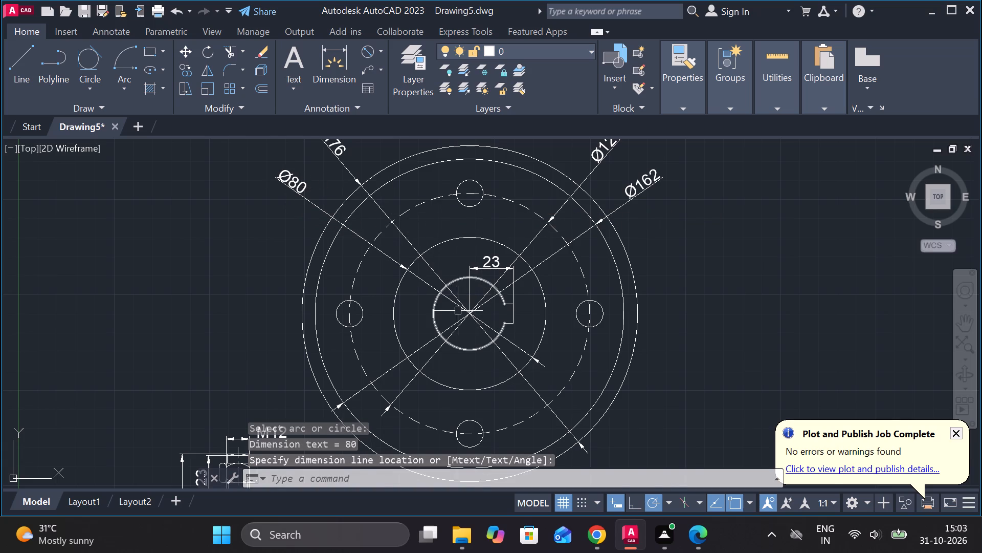
Add a diameter dimension to the central bore, placing its text outside the flange below the hub diameter's text.
{"action": "scroll", "coordinate": [457, 311], "scroll_direction": "up", "scroll_amount": 1}
{"action": "key", "text": "space"}
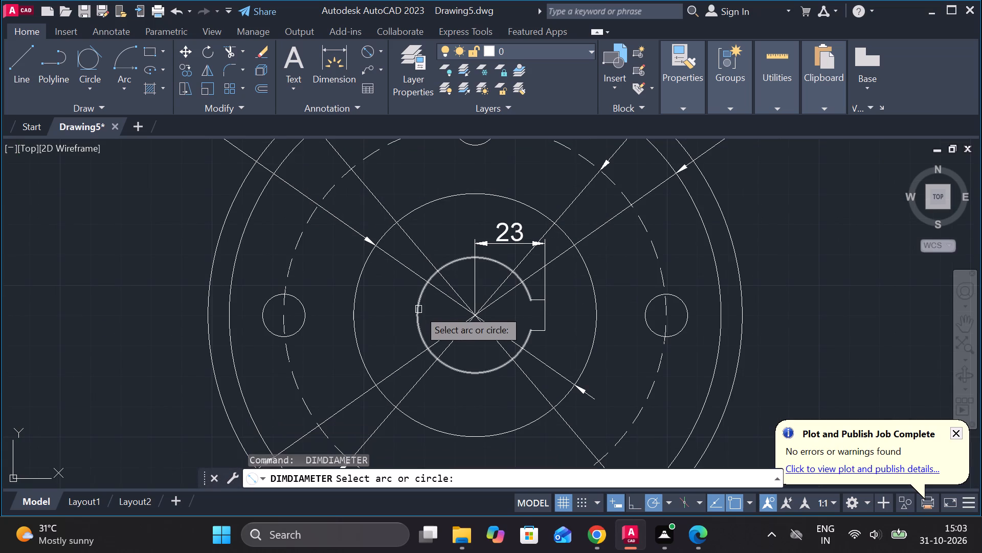
{"action": "left_click", "coordinate": [418, 311]}
{"action": "scroll", "coordinate": [387, 304], "scroll_direction": "down", "scroll_amount": 1}
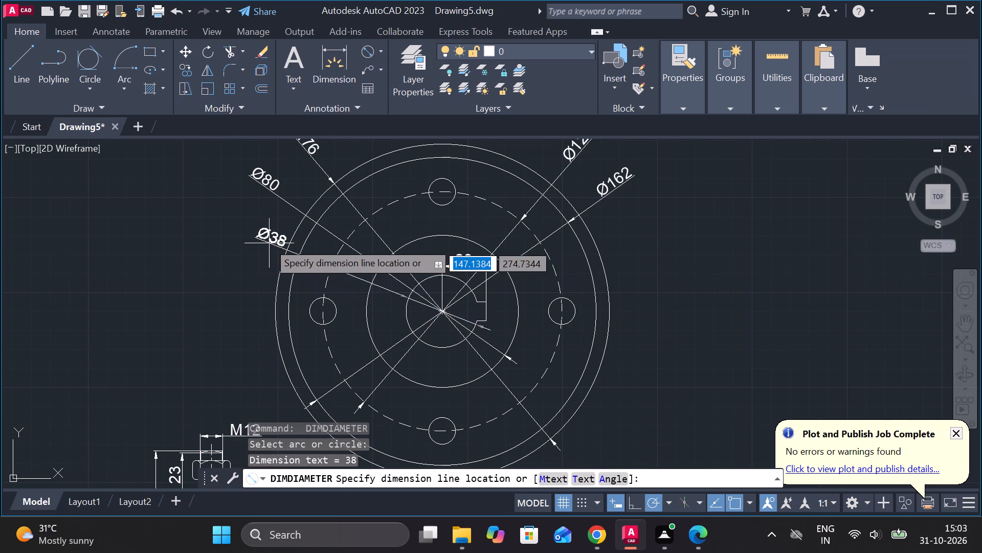
{"action": "left_click", "coordinate": [264, 236]}
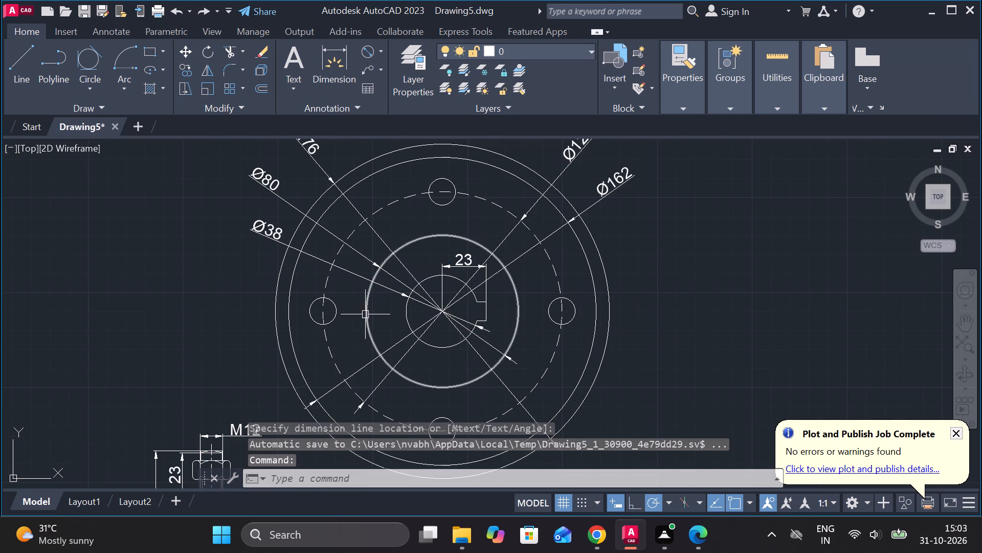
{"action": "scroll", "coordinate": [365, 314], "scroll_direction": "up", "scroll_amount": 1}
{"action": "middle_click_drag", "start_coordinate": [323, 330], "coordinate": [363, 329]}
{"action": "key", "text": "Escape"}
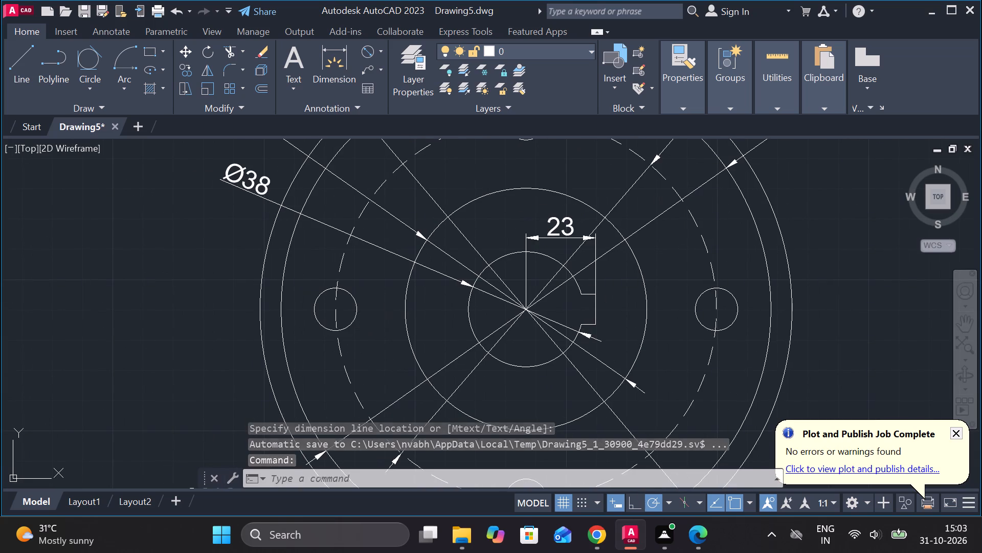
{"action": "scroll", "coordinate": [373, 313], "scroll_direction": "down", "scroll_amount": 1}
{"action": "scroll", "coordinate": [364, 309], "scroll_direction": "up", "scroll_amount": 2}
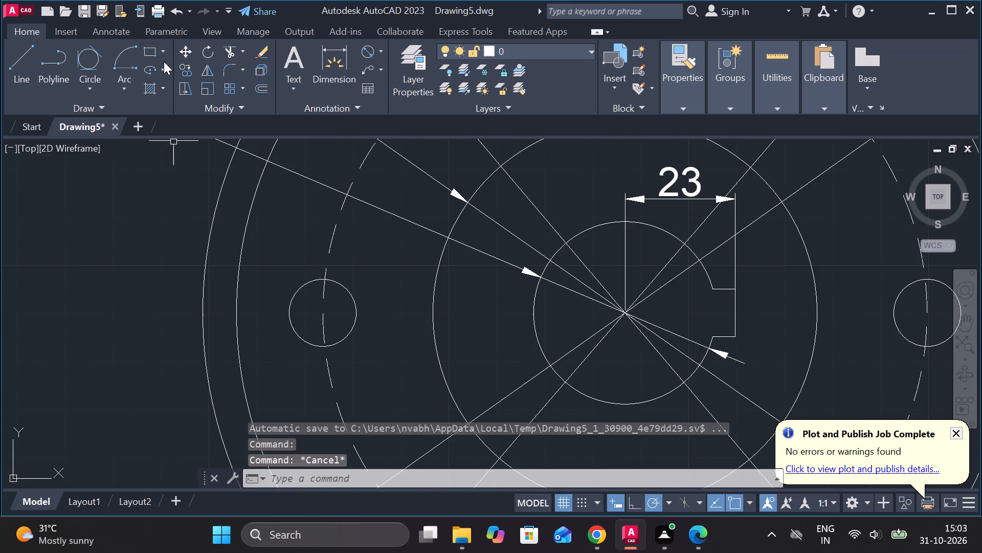
Draw a six-sided polygon circumscribed about the left bolt-hole circle in the flange's circular view.
{"action": "left_click", "coordinate": [164, 56]}
{"action": "left_click", "coordinate": [188, 113]}
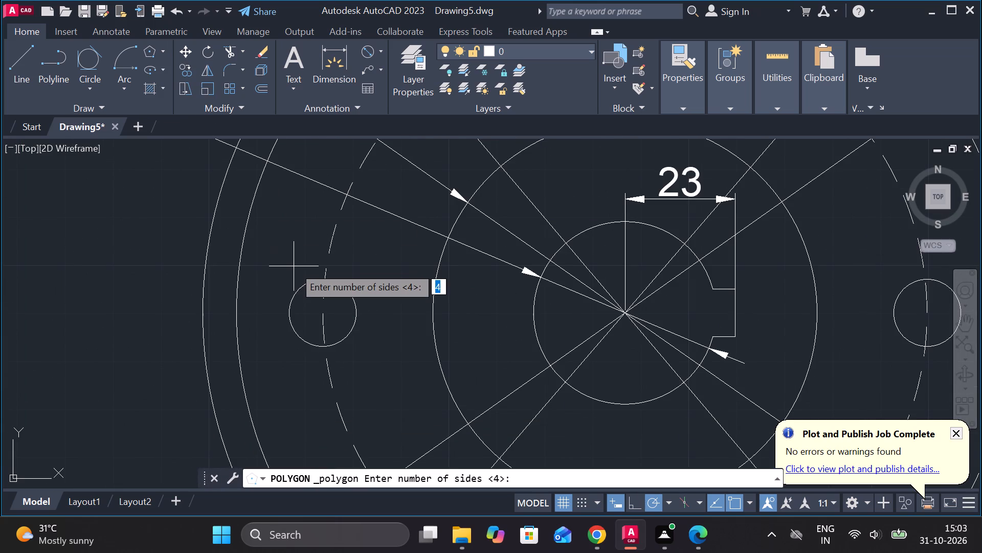
{"action": "key", "text": "6"}
{"action": "key", "text": "Return"}
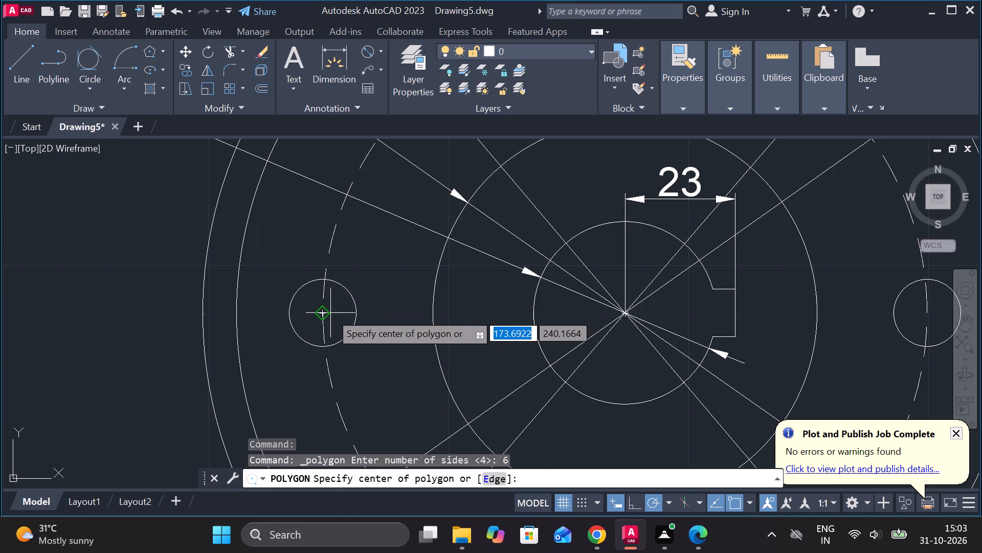
{"action": "left_click", "coordinate": [327, 313]}
{"action": "left_click_drag", "start_coordinate": [379, 368], "coordinate": [327, 313]}
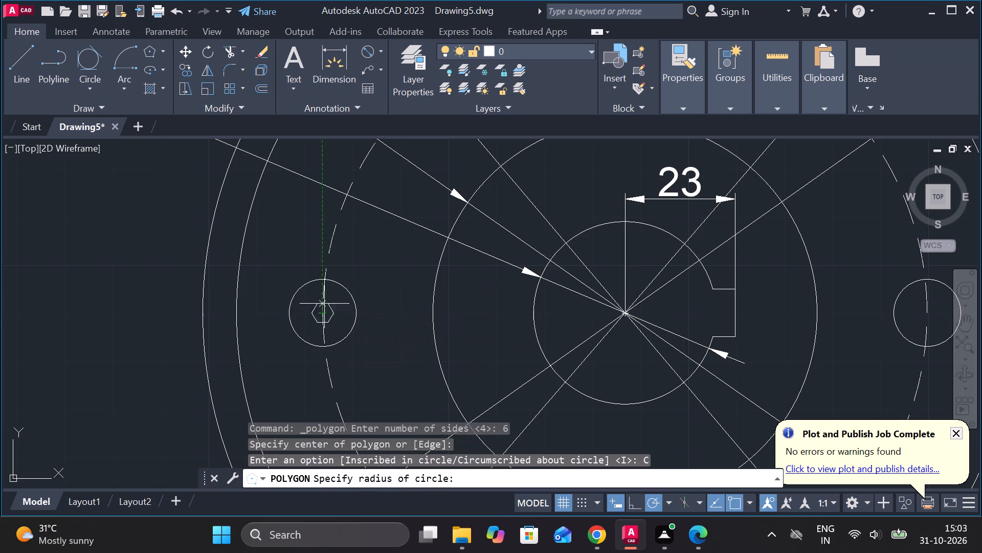
{"action": "left_click", "coordinate": [322, 275]}
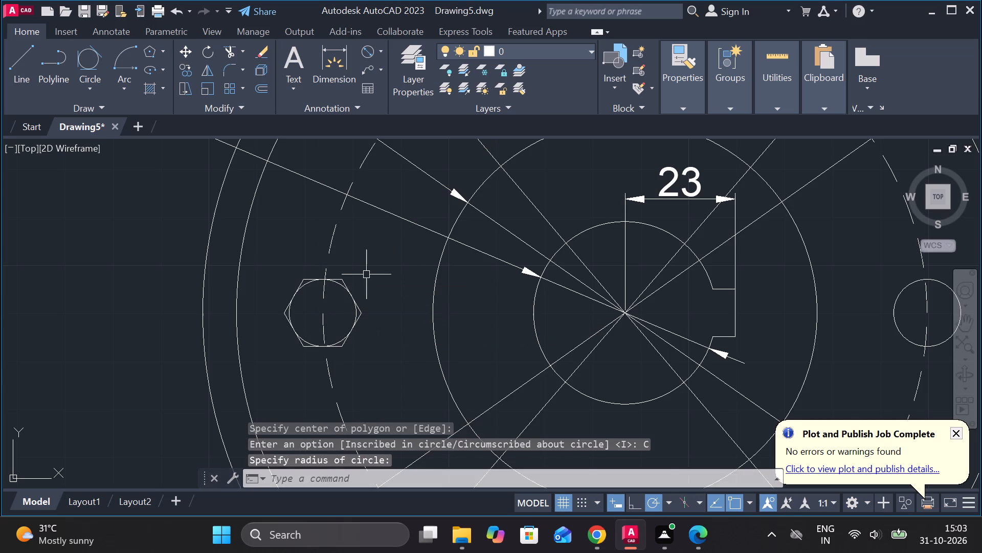
Add a vertical linear dimension for the keyway's width, placed just outside its outer edge.
{"action": "scroll", "coordinate": [369, 279], "scroll_direction": "down", "scroll_amount": 2}
{"action": "scroll", "coordinate": [706, 307], "scroll_direction": "down", "scroll_amount": 1}
{"action": "middle_click_drag", "start_coordinate": [706, 307], "coordinate": [666, 304]}
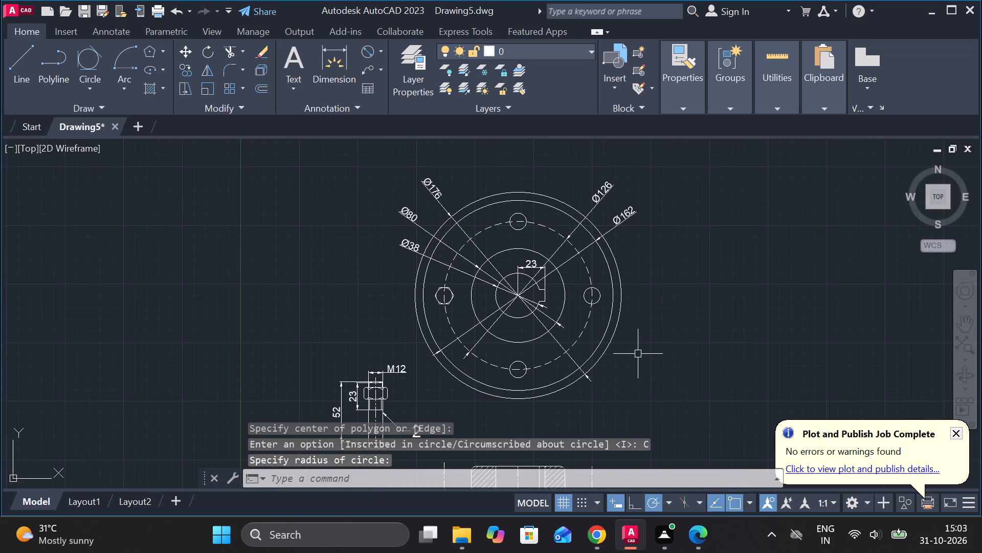
{"action": "middle_click_drag", "start_coordinate": [637, 353], "coordinate": [601, 297]}
{"action": "scroll", "coordinate": [493, 180], "scroll_direction": "up", "scroll_amount": 2}
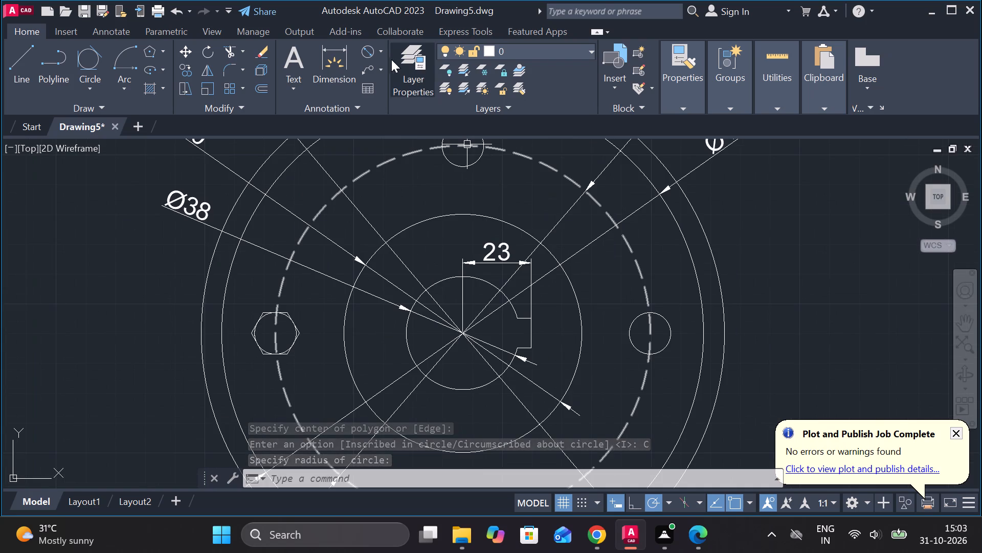
{"action": "left_click", "coordinate": [381, 55]}
{"action": "left_click", "coordinate": [400, 84]}
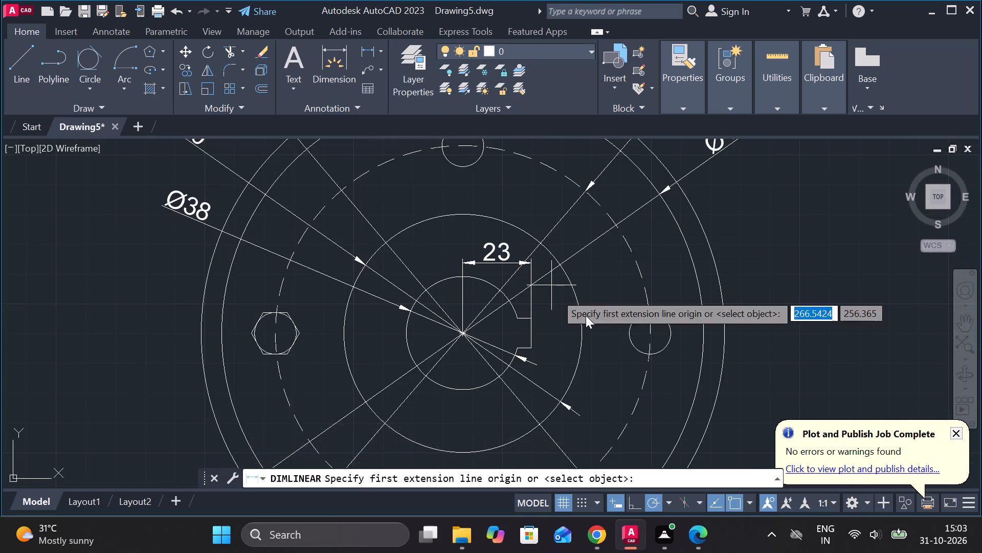
{"action": "scroll", "coordinate": [563, 319], "scroll_direction": "up", "scroll_amount": 2}
{"action": "left_click", "coordinate": [478, 318]}
{"action": "left_click", "coordinate": [481, 394]}
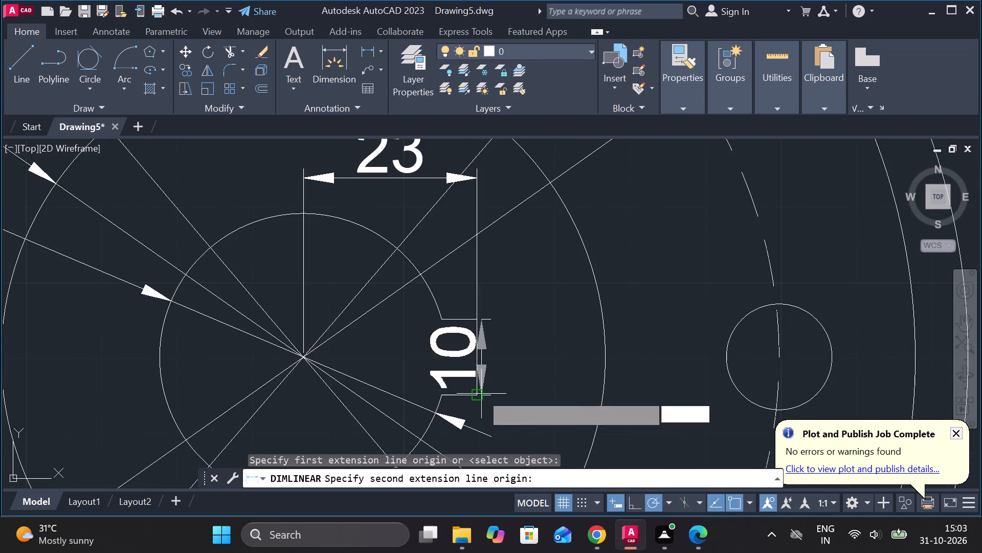
{"action": "left_click", "coordinate": [542, 368]}
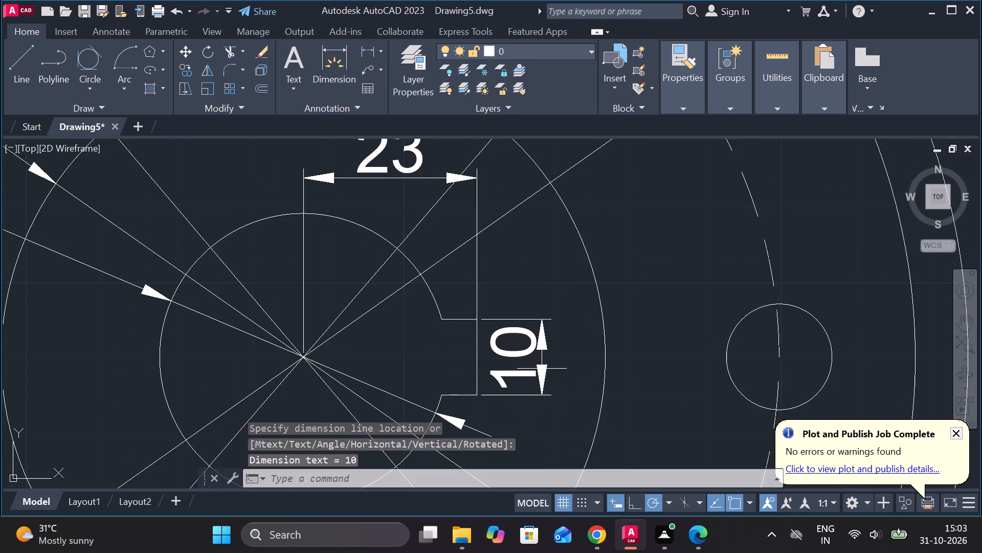
Add a diameter dimension to the right bolt-hole circle, with its text above the hole.
{"action": "scroll", "coordinate": [542, 369], "scroll_direction": "down", "scroll_amount": 2}
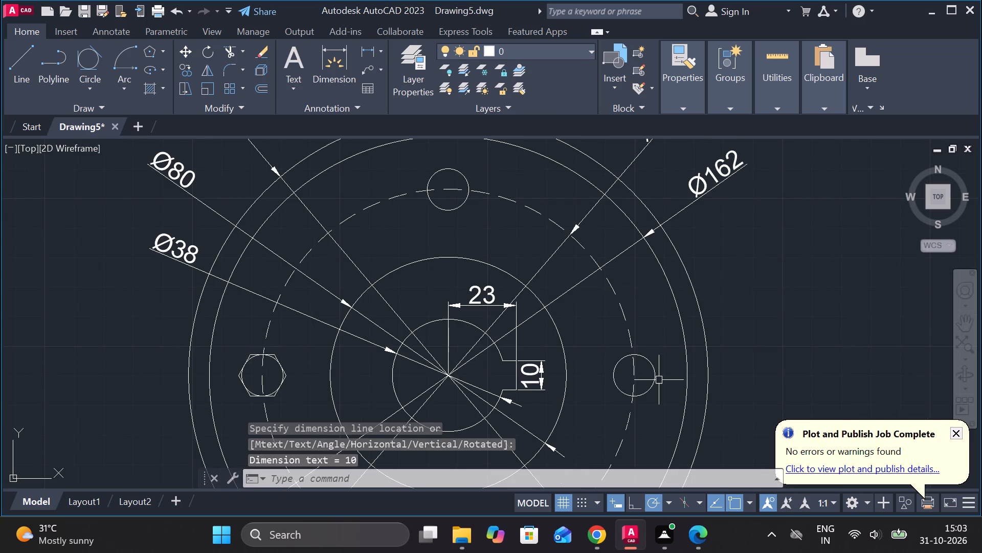
{"action": "scroll", "coordinate": [659, 379], "scroll_direction": "up", "scroll_amount": 1}
{"action": "left_click", "coordinate": [377, 45]}
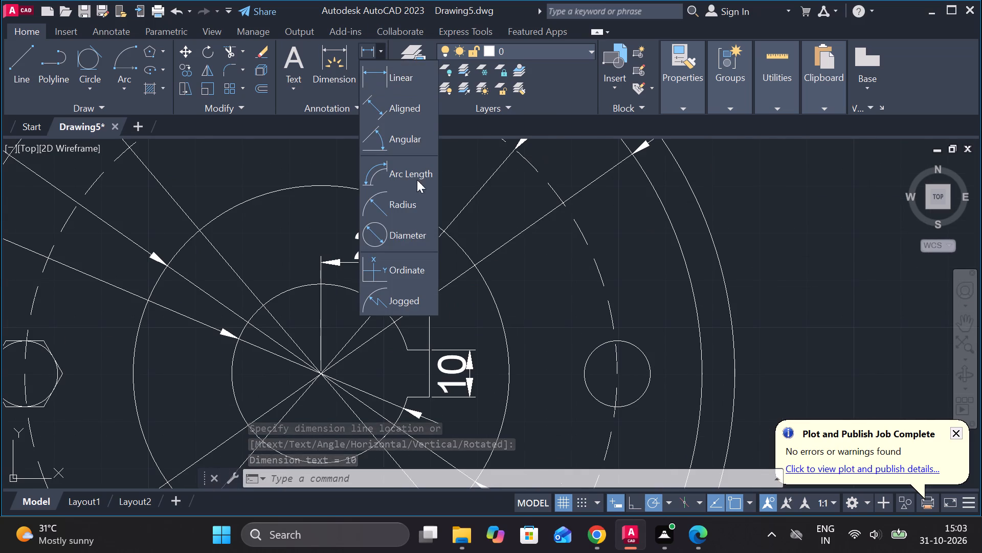
{"action": "left_click", "coordinate": [398, 230]}
{"action": "left_click", "coordinate": [627, 337]}
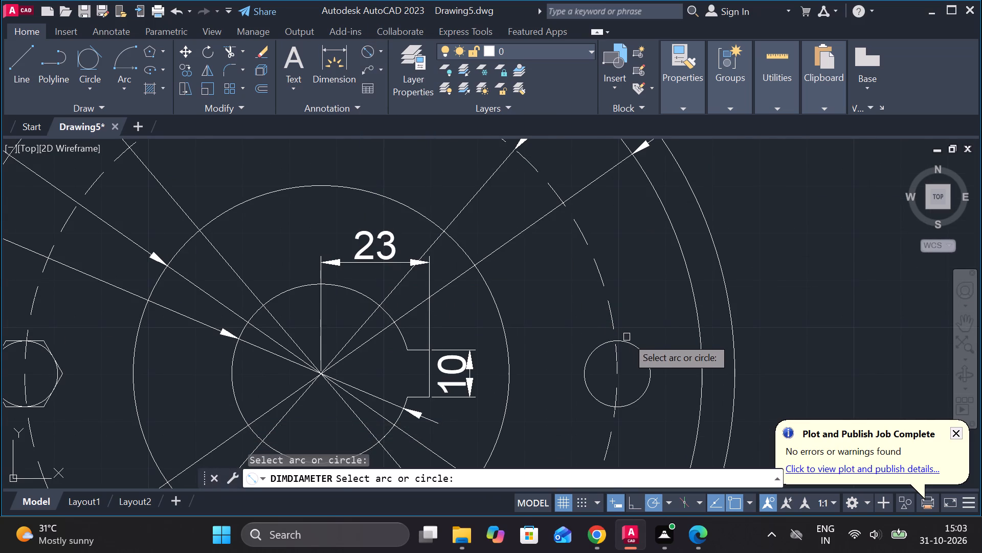
{"action": "left_click", "coordinate": [628, 343]}
{"action": "left_click", "coordinate": [635, 324]}
Add a horizontal linear dimension across the sectional view's full flange width, placed above the upper hub.
{"action": "scroll", "coordinate": [634, 356], "scroll_direction": "down", "scroll_amount": 3}
{"action": "middle_click_drag", "start_coordinate": [646, 367], "coordinate": [609, 198]}
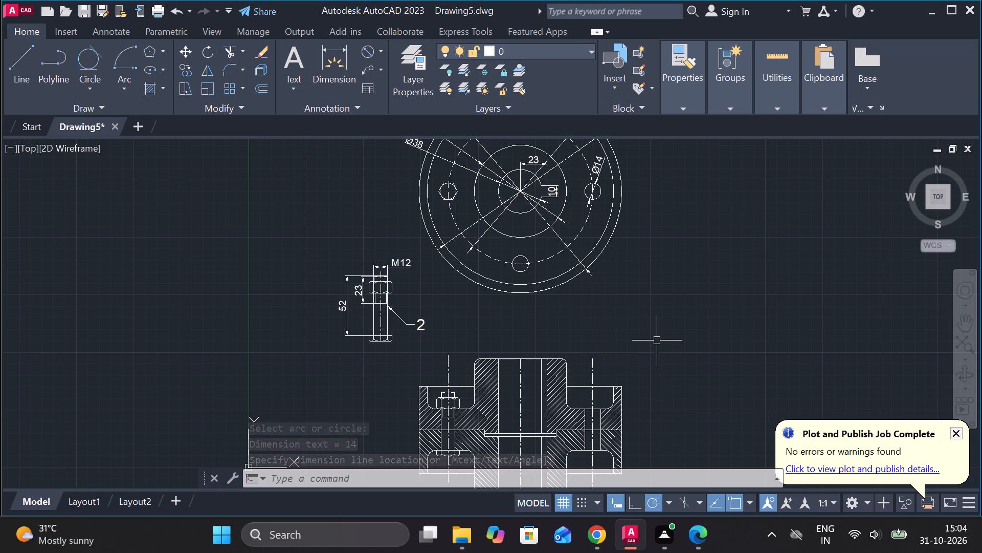
{"action": "middle_click_drag", "start_coordinate": [653, 359], "coordinate": [597, 321]}
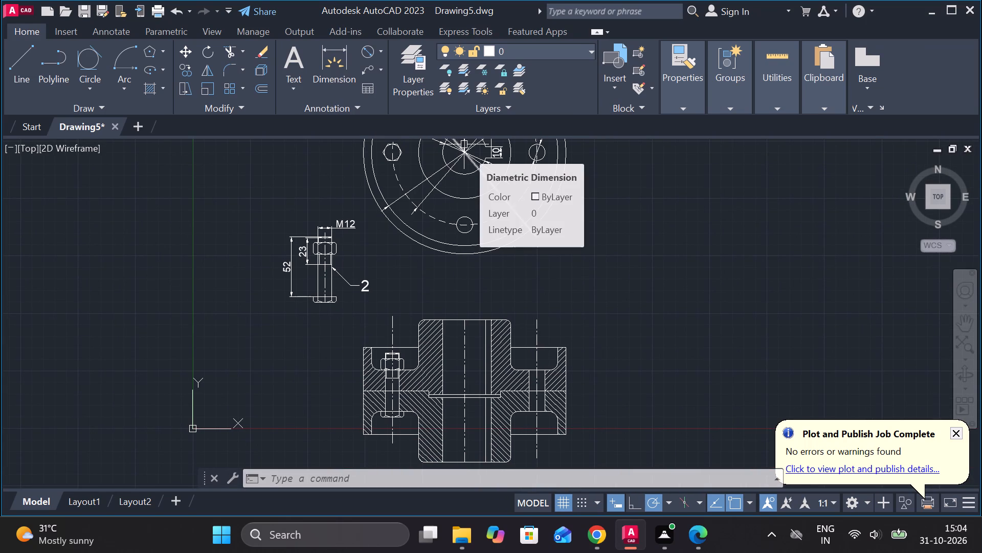
{"action": "left_click", "coordinate": [376, 45]}
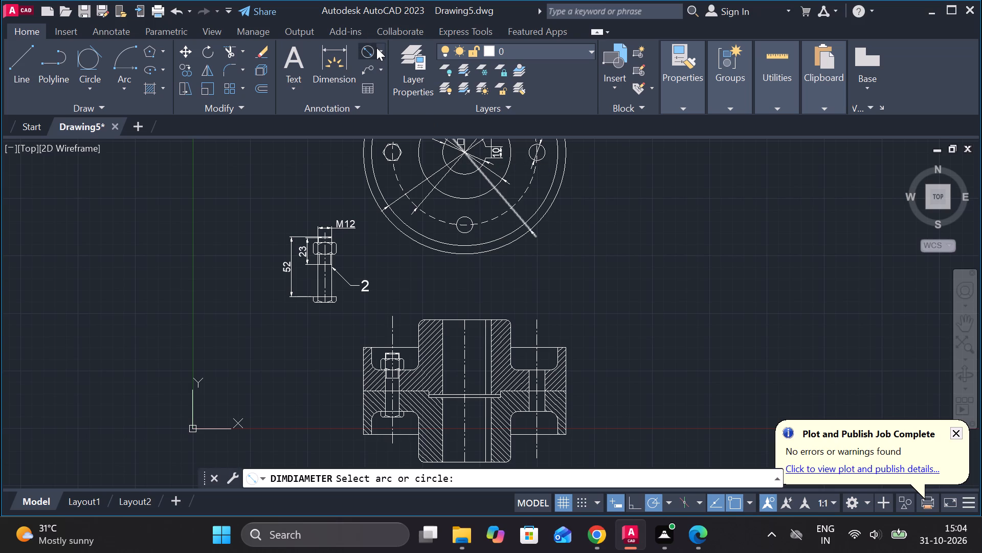
{"action": "left_click", "coordinate": [383, 49]}
{"action": "left_click", "coordinate": [389, 73]}
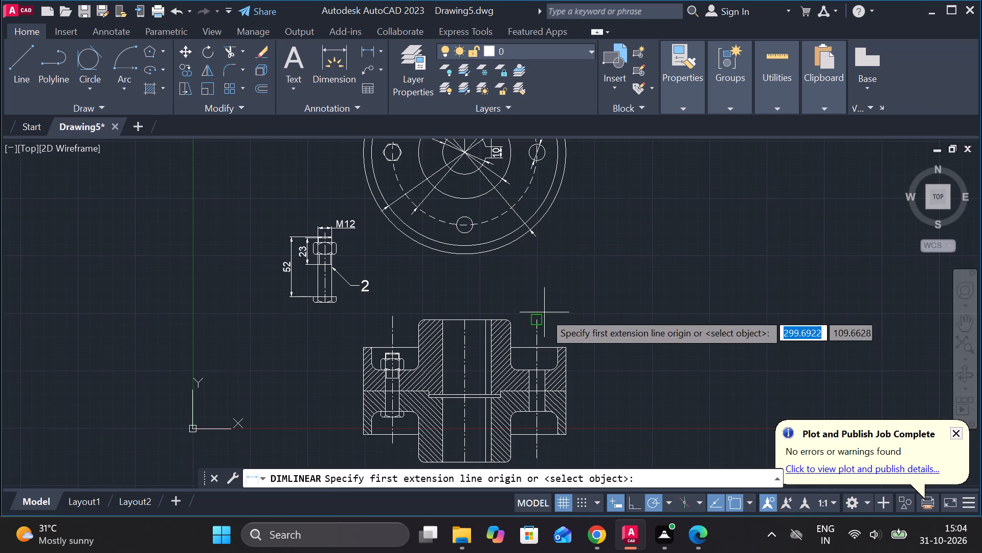
{"action": "left_click", "coordinate": [364, 348]}
{"action": "left_click", "coordinate": [571, 349]}
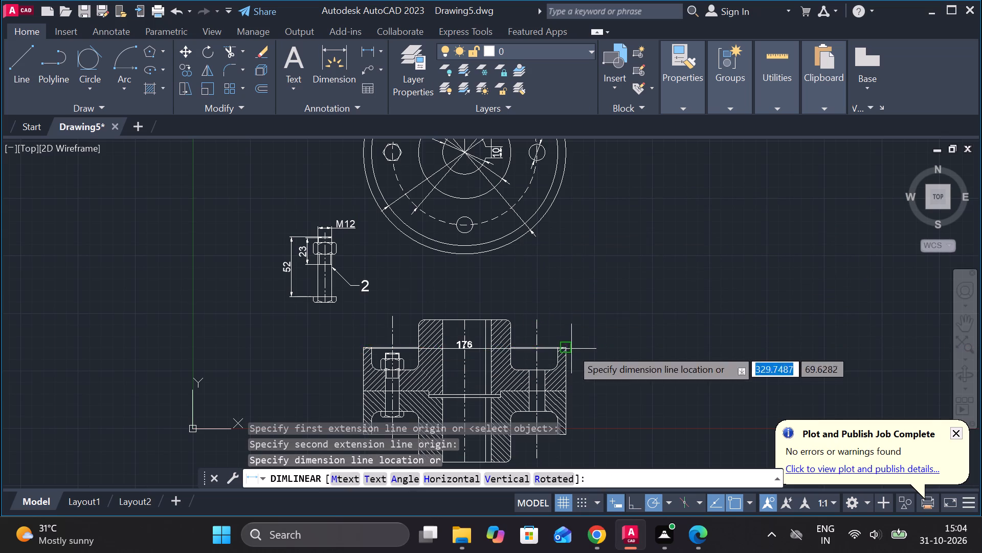
{"action": "left_click", "coordinate": [558, 302]}
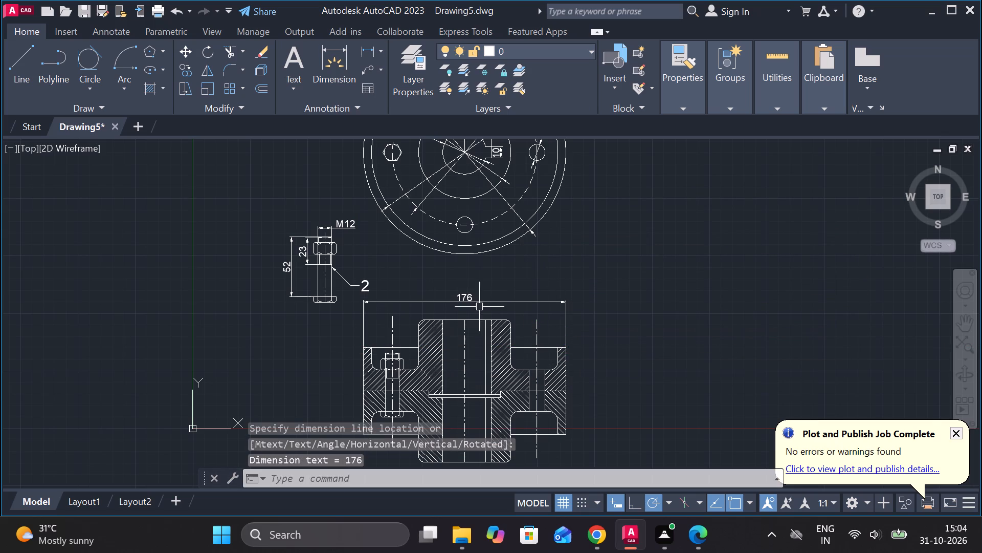
Add a vertical linear dimension from the upper flange's rim top to the mating line, placed outside the section's left side.
{"action": "middle_click_drag", "start_coordinate": [418, 359], "coordinate": [459, 268]}
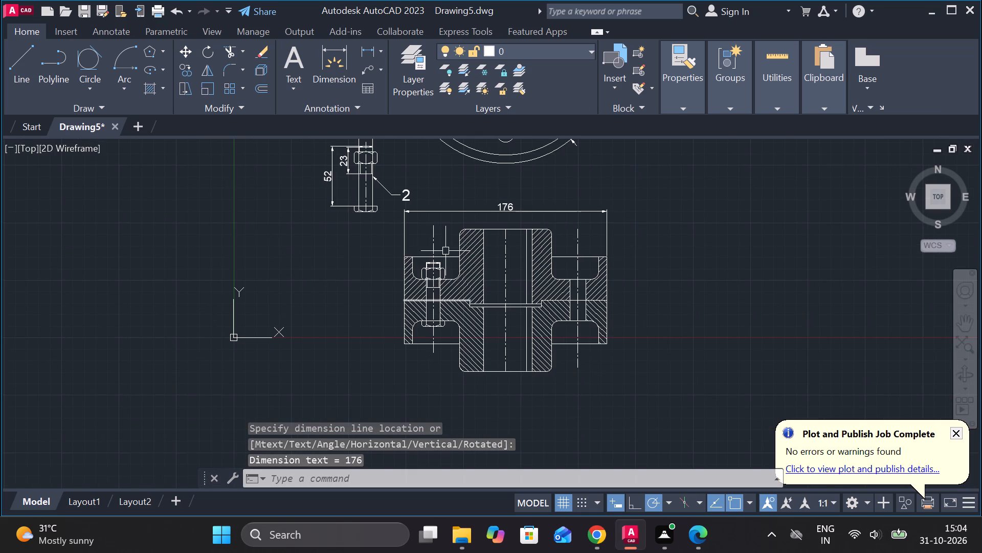
{"action": "scroll", "coordinate": [569, 343], "scroll_direction": "up", "scroll_amount": 1}
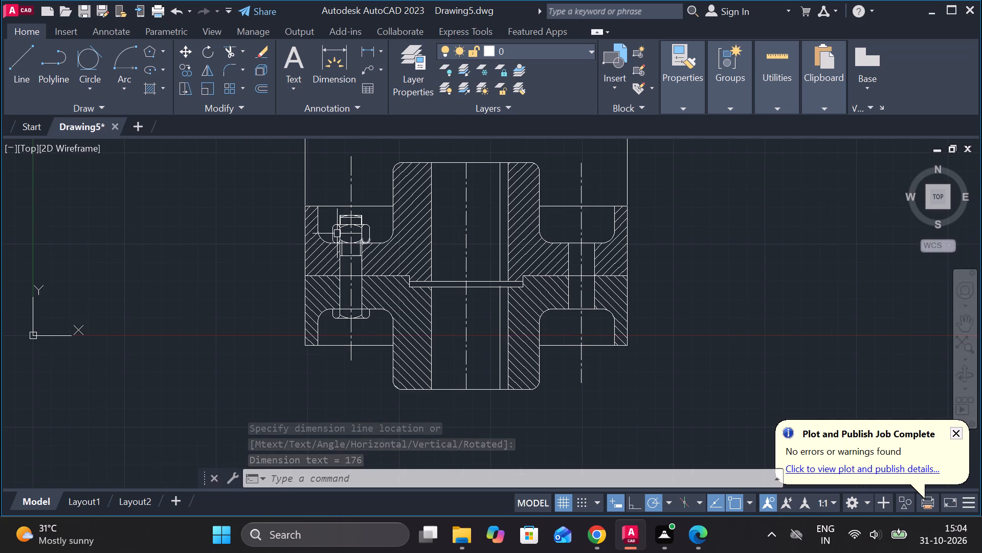
{"action": "key", "text": "space"}
{"action": "left_click", "coordinate": [301, 206]}
{"action": "left_click", "coordinate": [305, 272]}
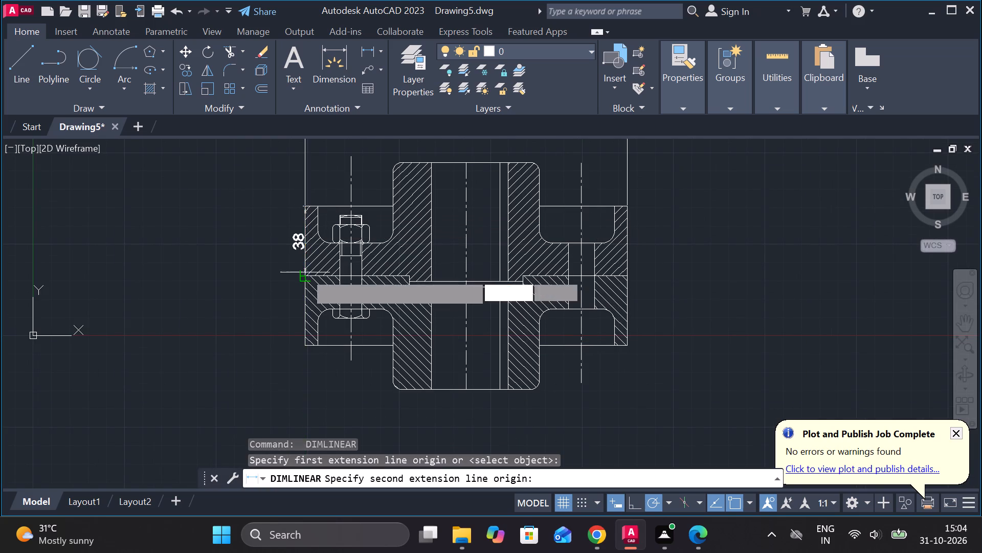
{"action": "left_click", "coordinate": [270, 256]}
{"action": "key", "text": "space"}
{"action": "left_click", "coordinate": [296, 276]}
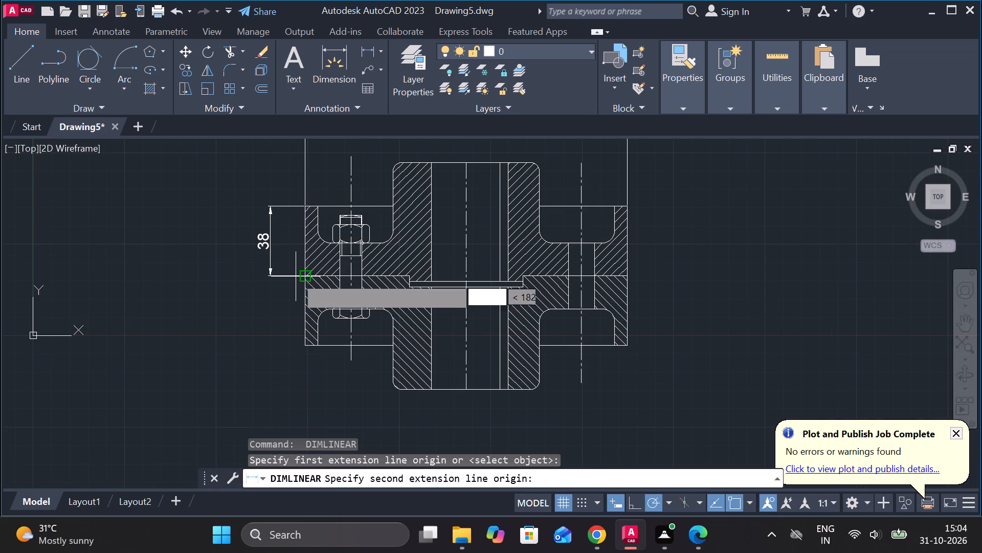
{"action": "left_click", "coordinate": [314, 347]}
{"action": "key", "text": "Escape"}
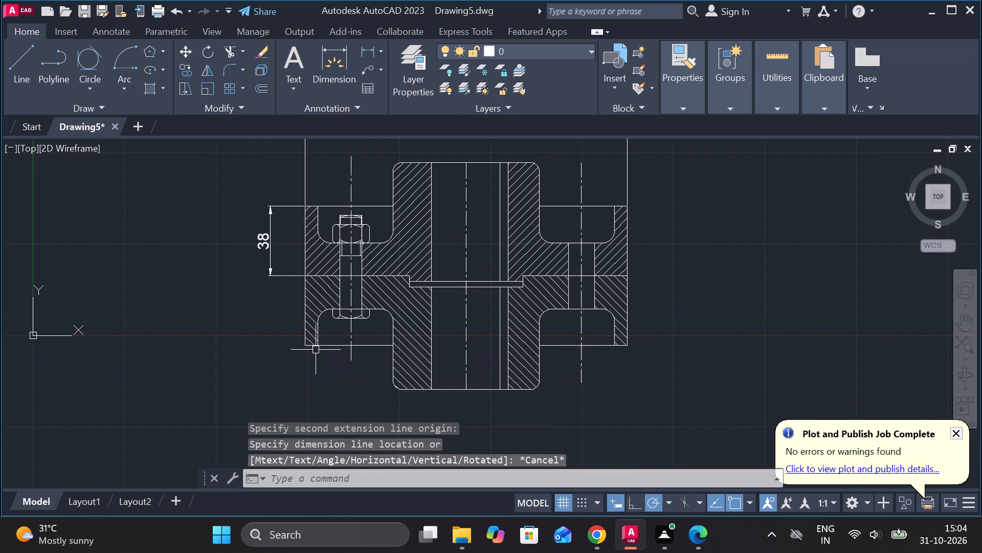
Add a vertical linear dimension from the mating line to the lower flange's rim bottom, aligned with the upper rim dimension.
{"action": "key", "text": "space"}
{"action": "left_click", "coordinate": [286, 279]}
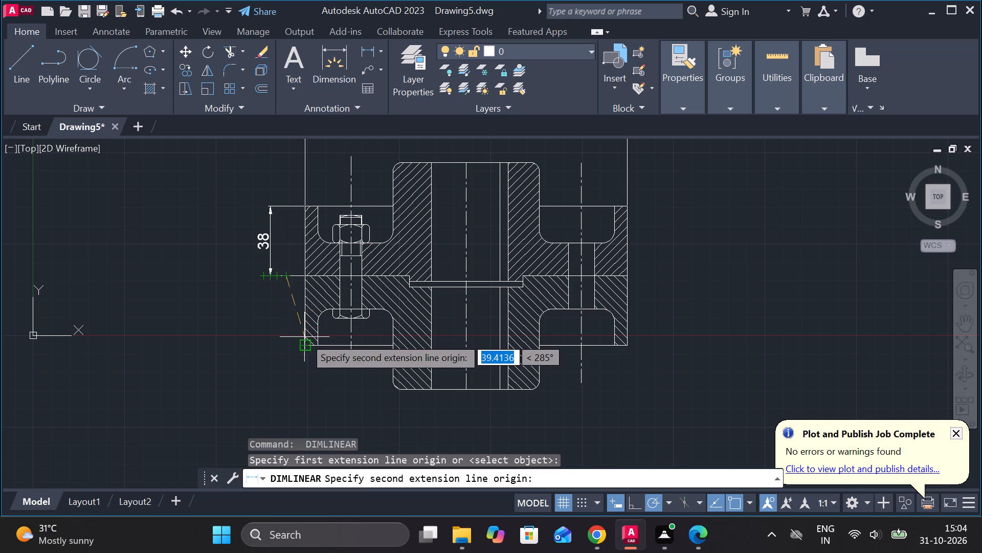
{"action": "left_click", "coordinate": [304, 337]}
{"action": "left_click", "coordinate": [273, 279]}
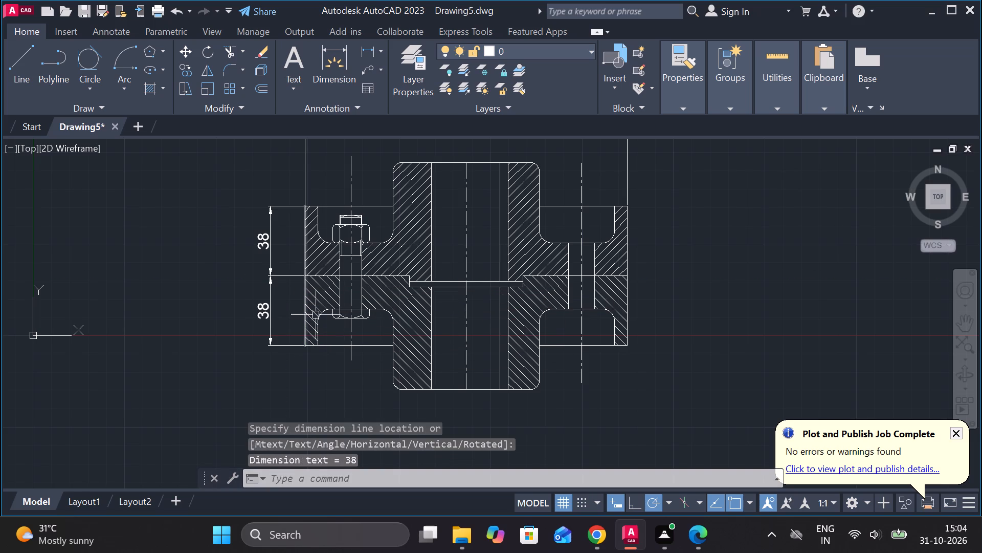
Add aligned vertical dimensions for the upper and lower flange web thicknesses at the right bolt hole, placed outside the section.
{"action": "scroll", "coordinate": [607, 252], "scroll_direction": "up", "scroll_amount": 1}
{"action": "key", "text": "space"}
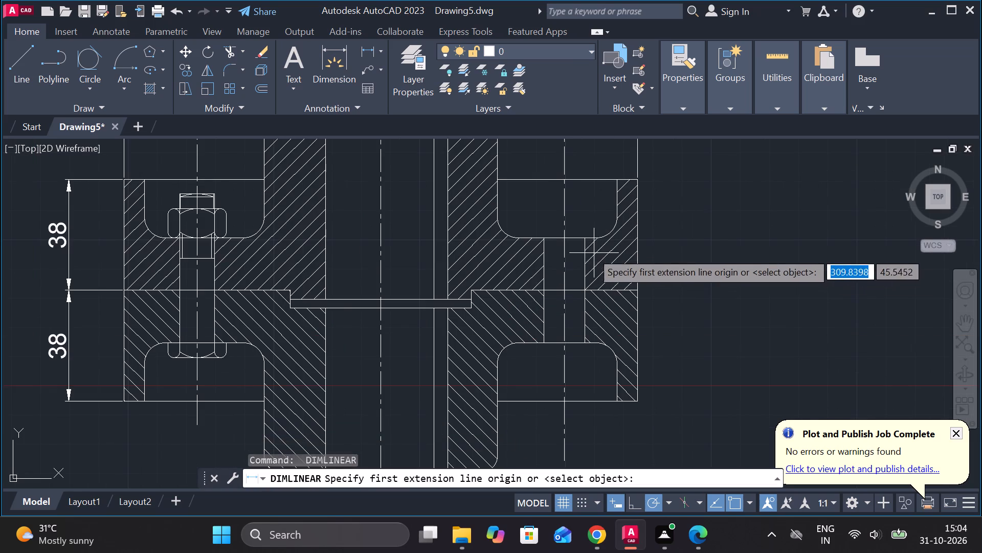
{"action": "left_click", "coordinate": [581, 239]}
{"action": "left_click", "coordinate": [585, 283]}
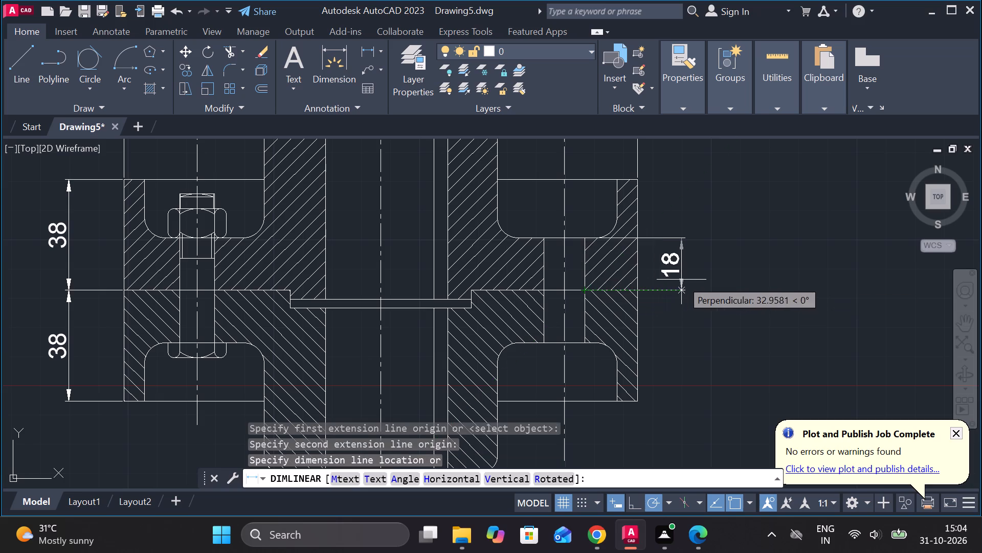
{"action": "left_click", "coordinate": [681, 280]}
{"action": "key", "text": "space"}
{"action": "left_click", "coordinate": [593, 291]}
{"action": "left_click", "coordinate": [587, 336]}
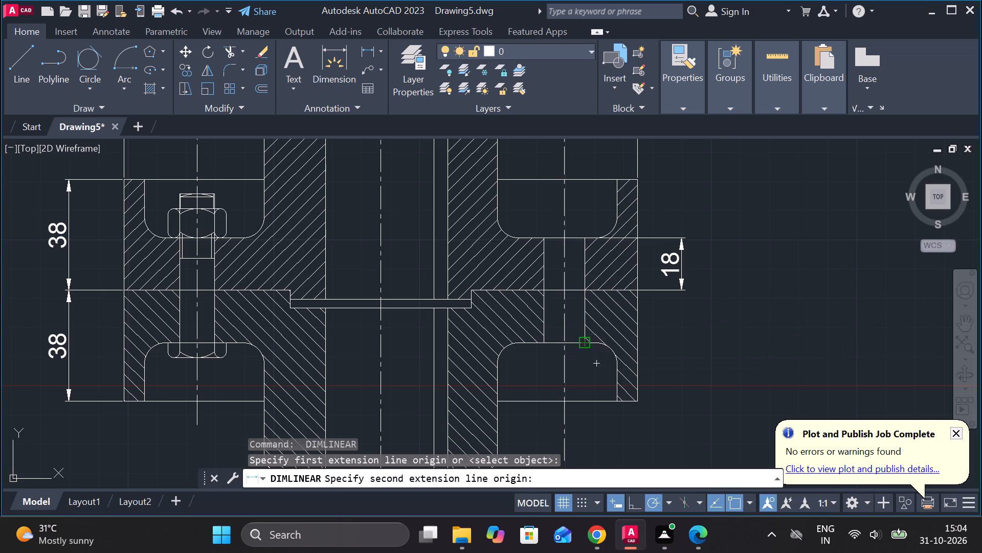
{"action": "left_click", "coordinate": [683, 293]}
Add a vertical linear dimension inside the bore from the upper hub's top face to the central gap's upper line.
{"action": "middle_click_drag", "start_coordinate": [430, 282], "coordinate": [466, 333]}
{"action": "key", "text": "space"}
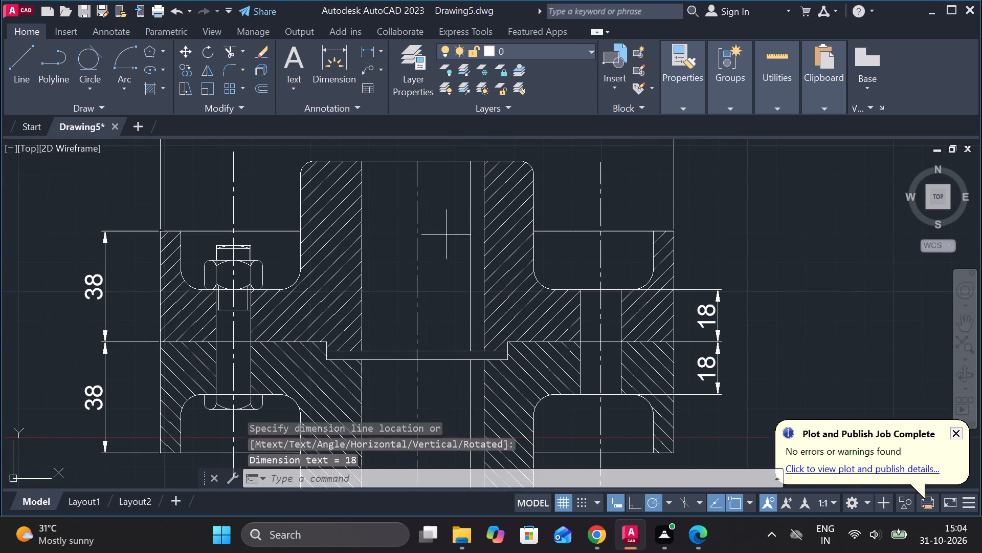
{"action": "left_click", "coordinate": [441, 165]}
{"action": "left_click", "coordinate": [452, 344]}
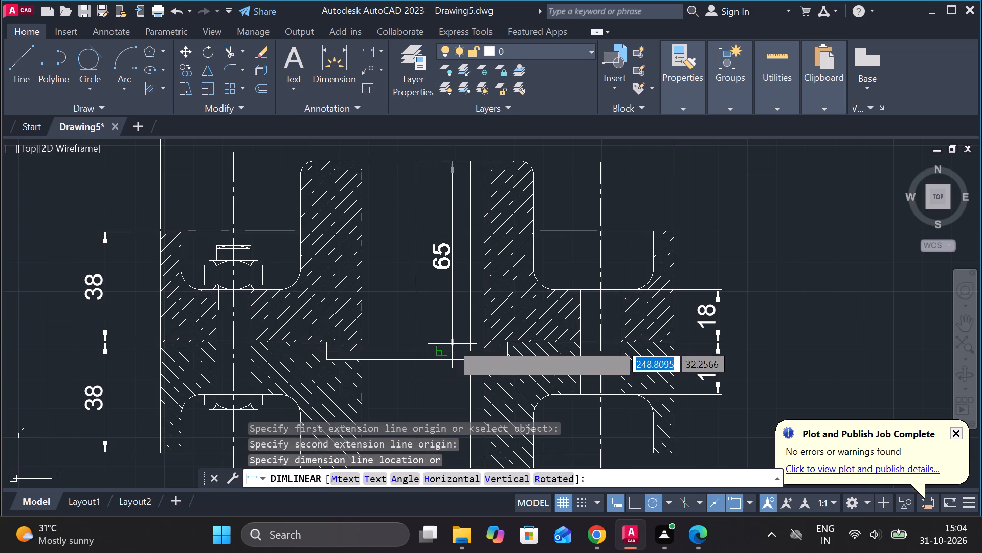
{"action": "left_click", "coordinate": [452, 317]}
Add a vertical linear dimension inside the bore from the central gap's lower line to the lower hub's bottom face.
{"action": "key", "text": "space"}
{"action": "left_click", "coordinate": [449, 363]}
{"action": "middle_click_drag", "start_coordinate": [449, 371], "coordinate": [449, 372]}
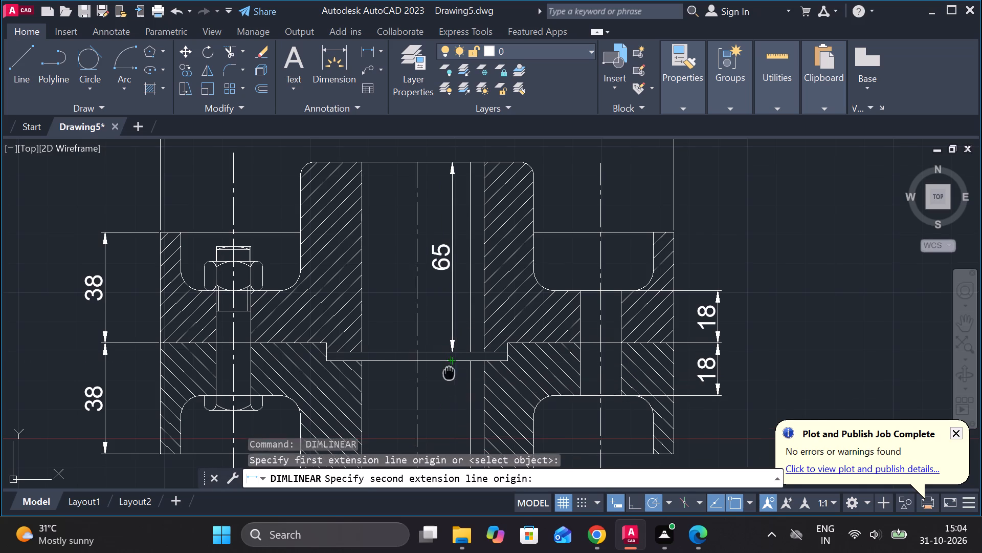
{"action": "middle_click_drag", "start_coordinate": [449, 372], "coordinate": [432, 308]}
{"action": "middle_click", "coordinate": [429, 381]}
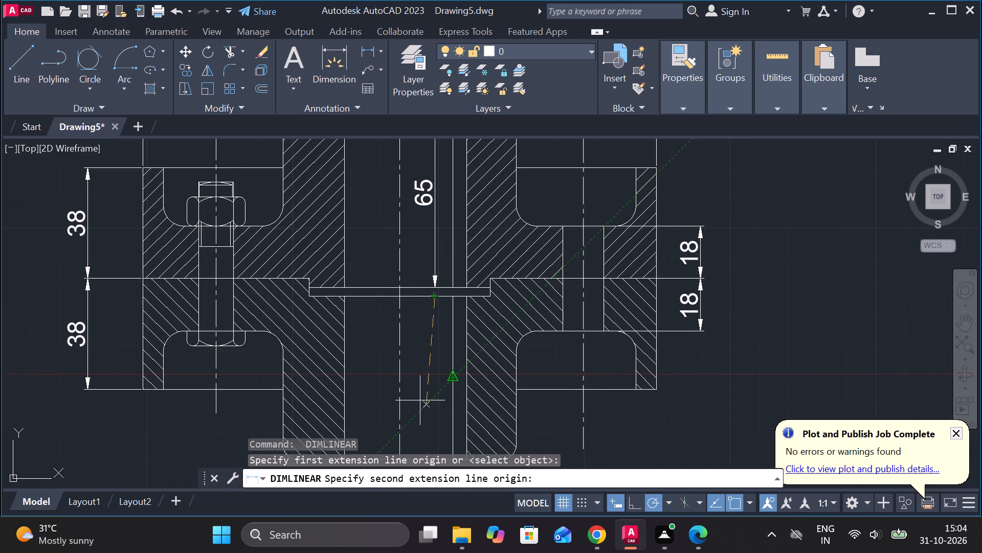
{"action": "middle_click_drag", "start_coordinate": [426, 417], "coordinate": [434, 348]}
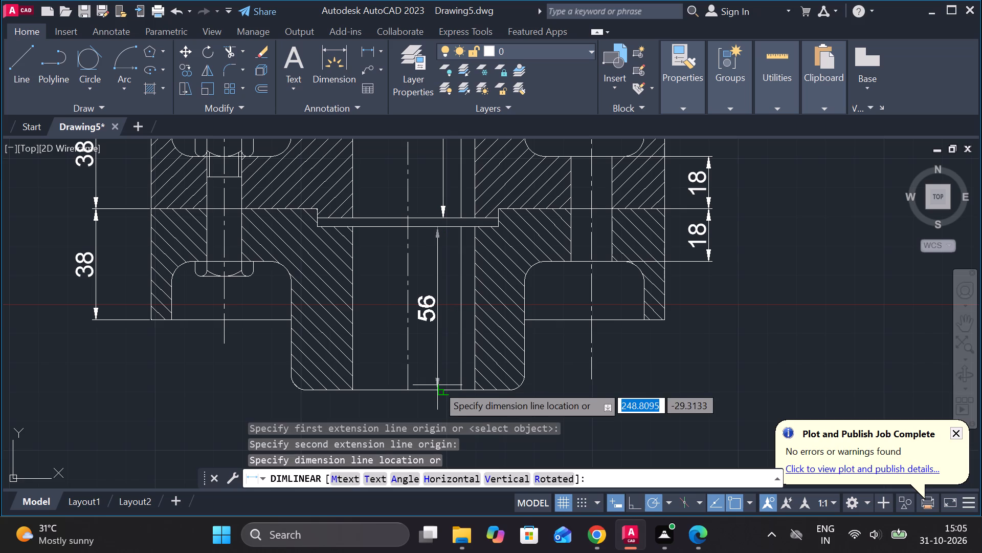
{"action": "left_click", "coordinate": [437, 379]}
Override the lower bore dimension's text with 55.
{"action": "double_click", "coordinate": [427, 323]}
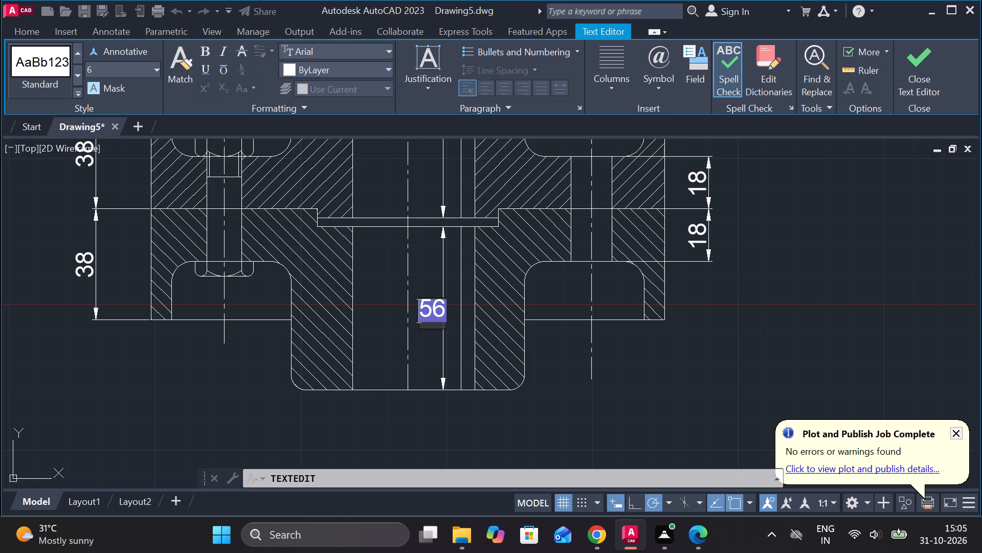
{"action": "type", "text": "55"}
{"action": "key", "text": "Right"}
{"action": "key", "text": "BackSpace"}
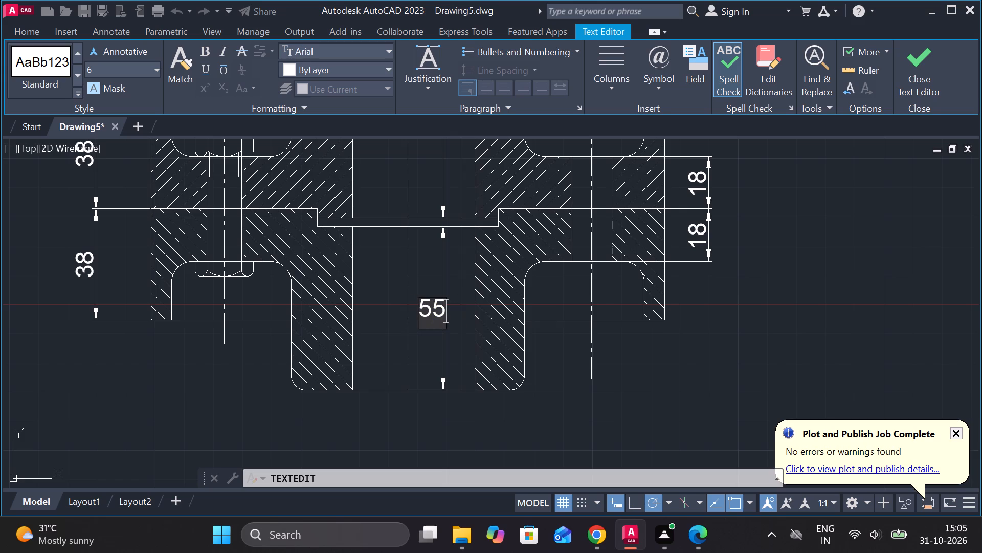
{"action": "left_click", "coordinate": [928, 88]}
Add a horizontal linear dimension across the full width of the central gap recess, placed just above it.
{"action": "scroll", "coordinate": [593, 337], "scroll_direction": "down", "scroll_amount": 1}
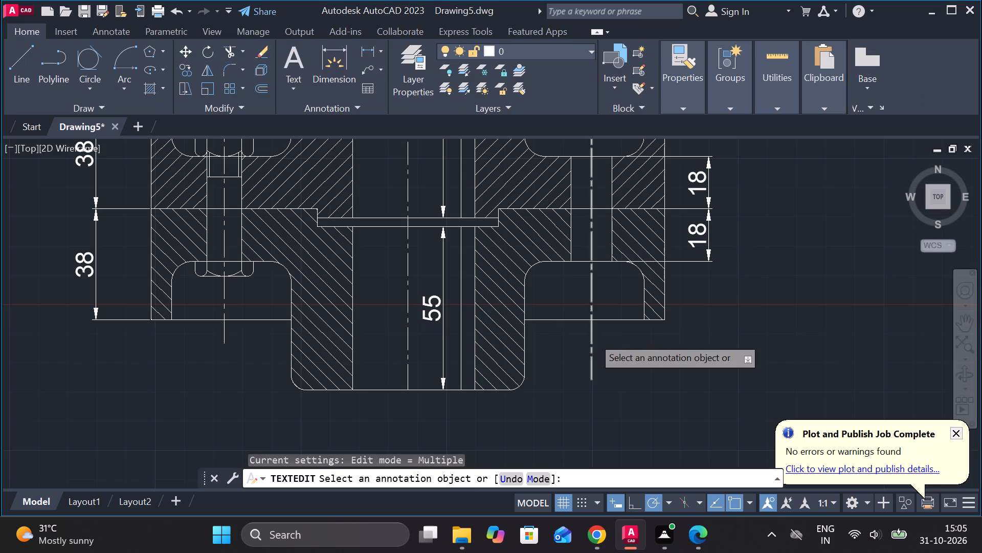
{"action": "middle_click_drag", "start_coordinate": [636, 359], "coordinate": [630, 364]}
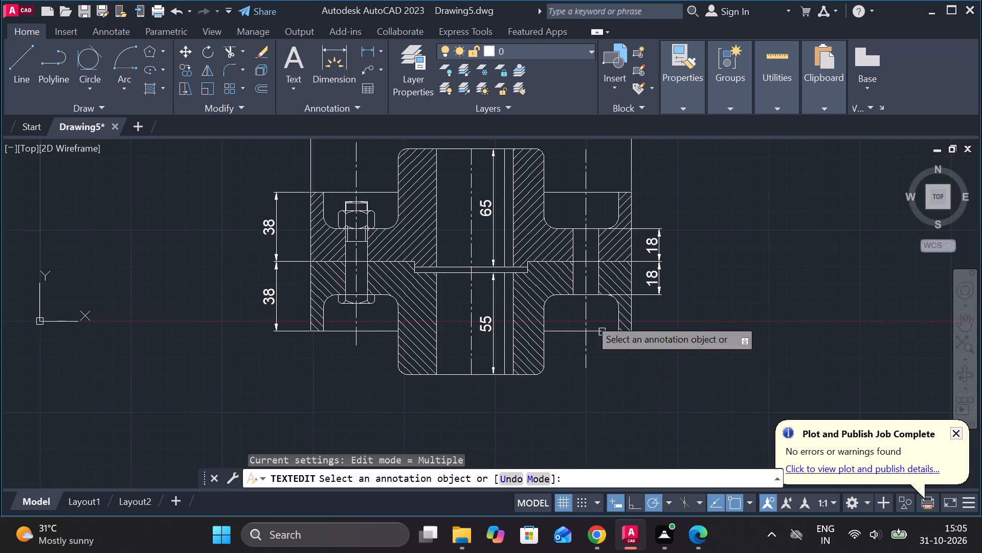
{"action": "left_click", "coordinate": [359, 50]}
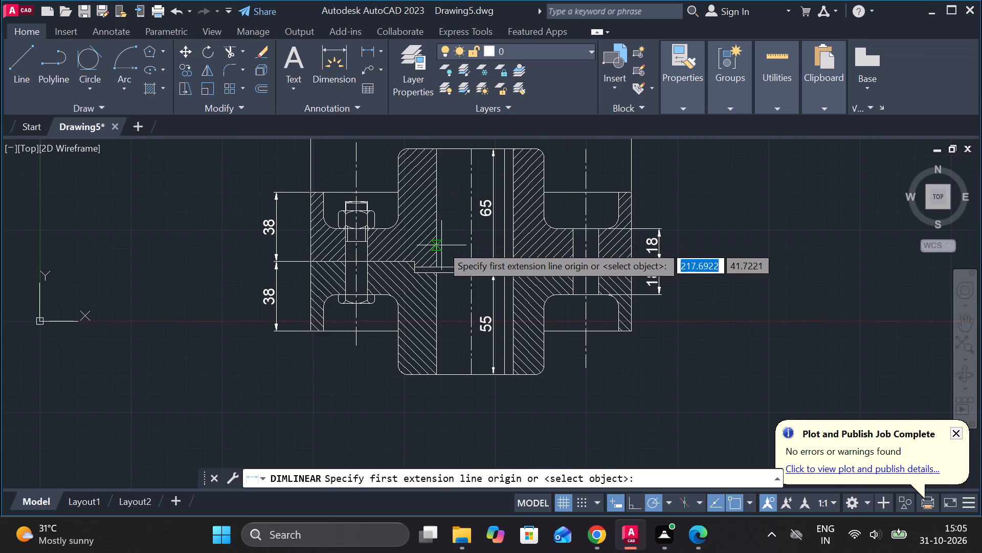
{"action": "scroll", "coordinate": [441, 245], "scroll_direction": "up", "scroll_amount": 1}
{"action": "left_click", "coordinate": [399, 286]}
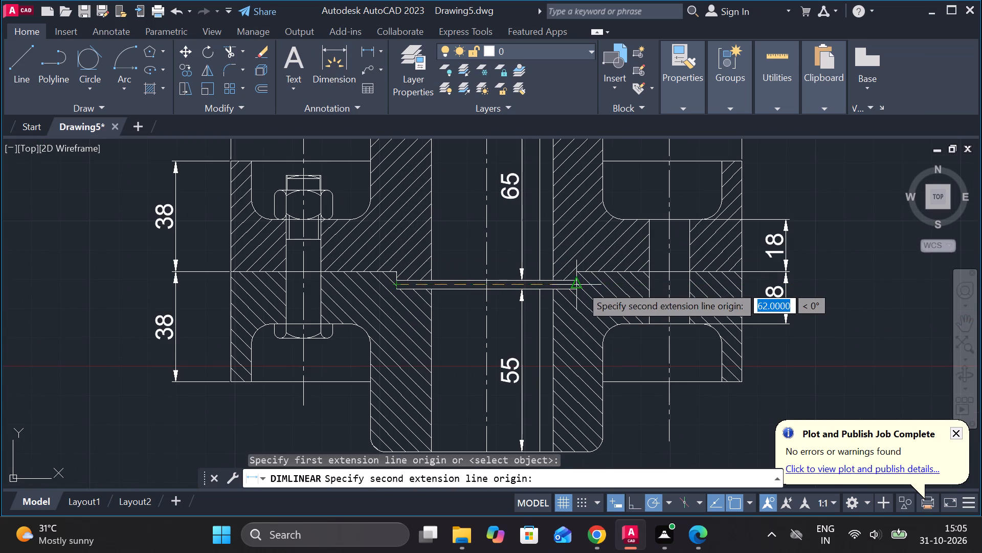
{"action": "left_click", "coordinate": [581, 285]}
{"action": "scroll", "coordinate": [504, 246], "scroll_direction": "up", "scroll_amount": 2}
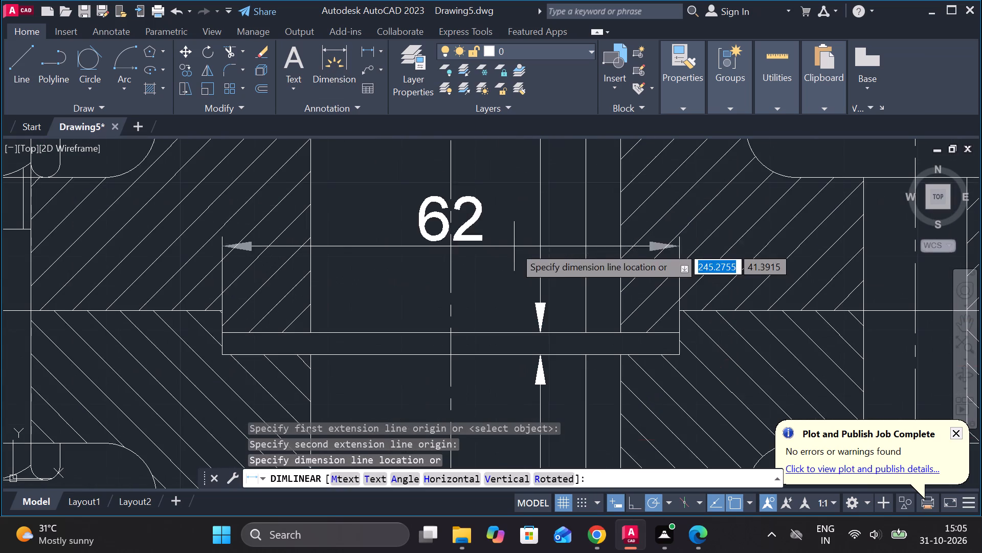
{"action": "left_click", "coordinate": [497, 225]}
Prefix the recess width dimension's text with the diameter symbol (Ø).
{"action": "double_click", "coordinate": [465, 186]}
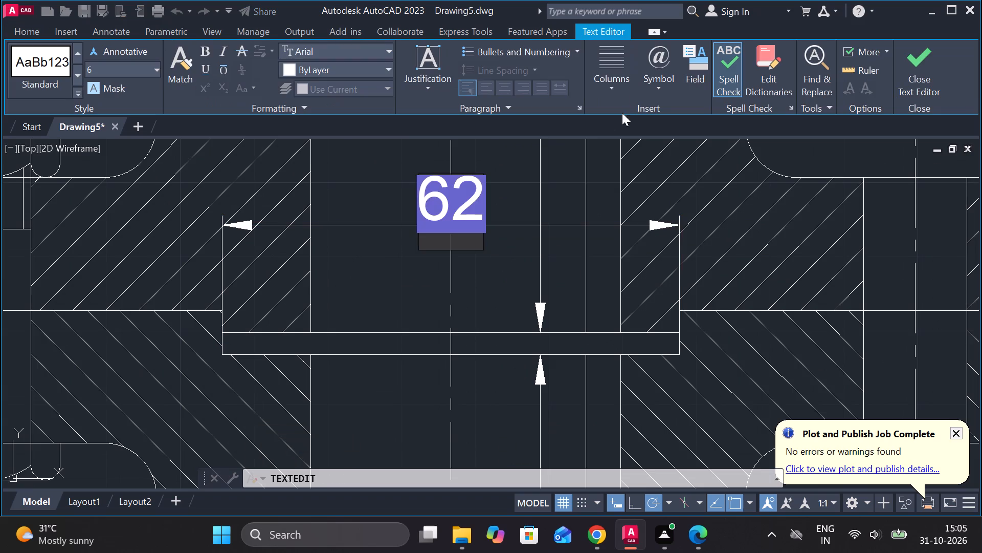
{"action": "left_click", "coordinate": [661, 88]}
{"action": "left_click", "coordinate": [686, 150]}
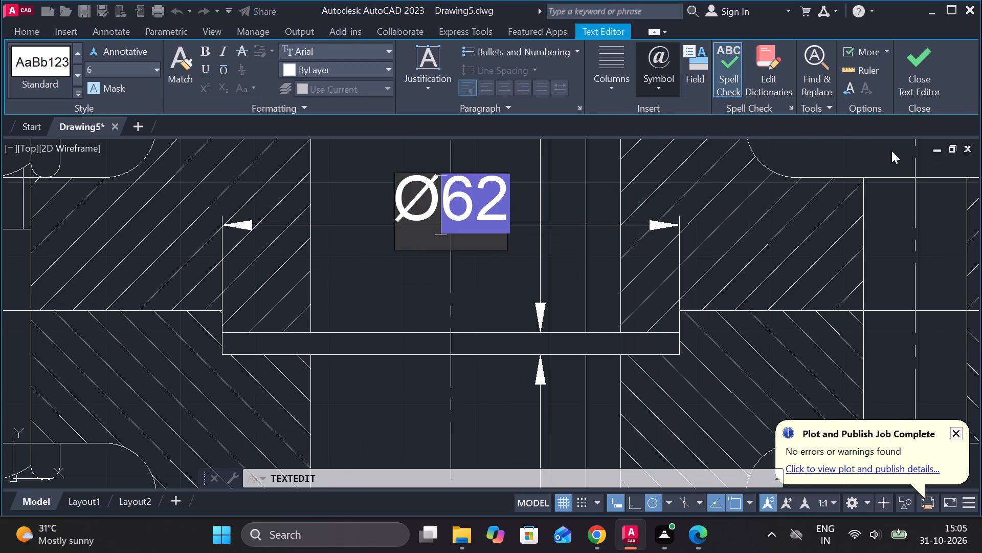
{"action": "left_click", "coordinate": [917, 66]}
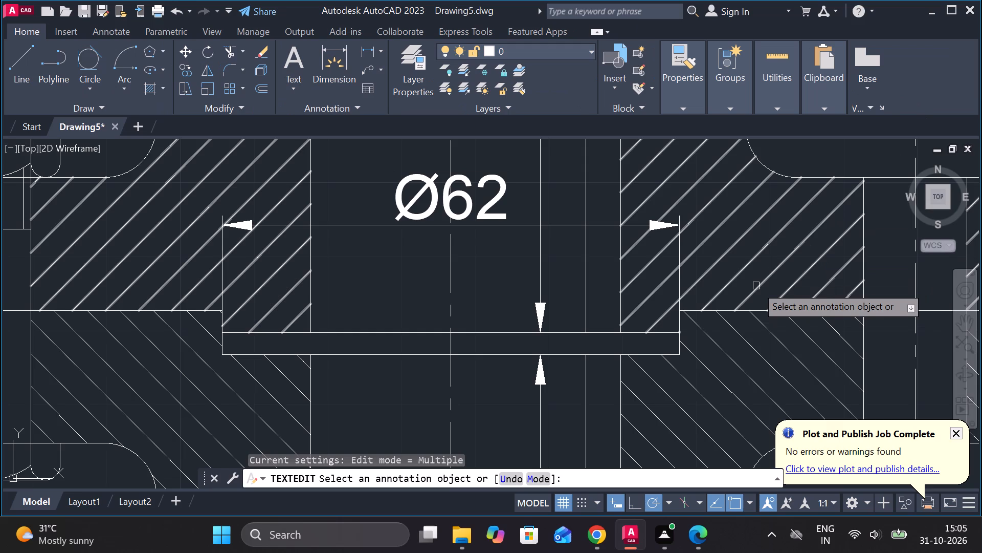
Add a vertical linear dimension from the upper hub's top face to the mating line, positioned outside the upper rim's 38 dimension.
{"action": "scroll", "coordinate": [696, 307], "scroll_direction": "down", "scroll_amount": 2}
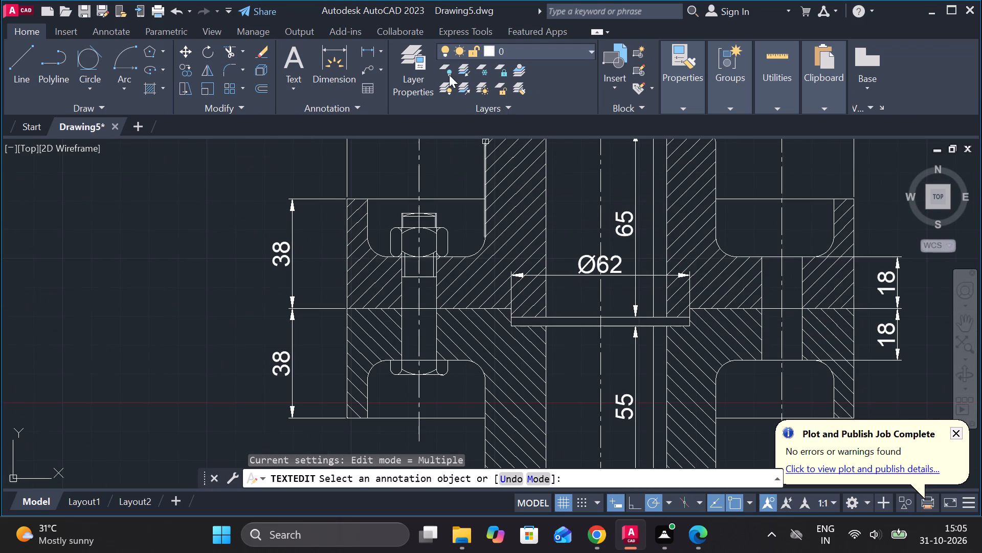
{"action": "left_click", "coordinate": [372, 52]}
{"action": "scroll", "coordinate": [407, 159], "scroll_direction": "down", "scroll_amount": 2}
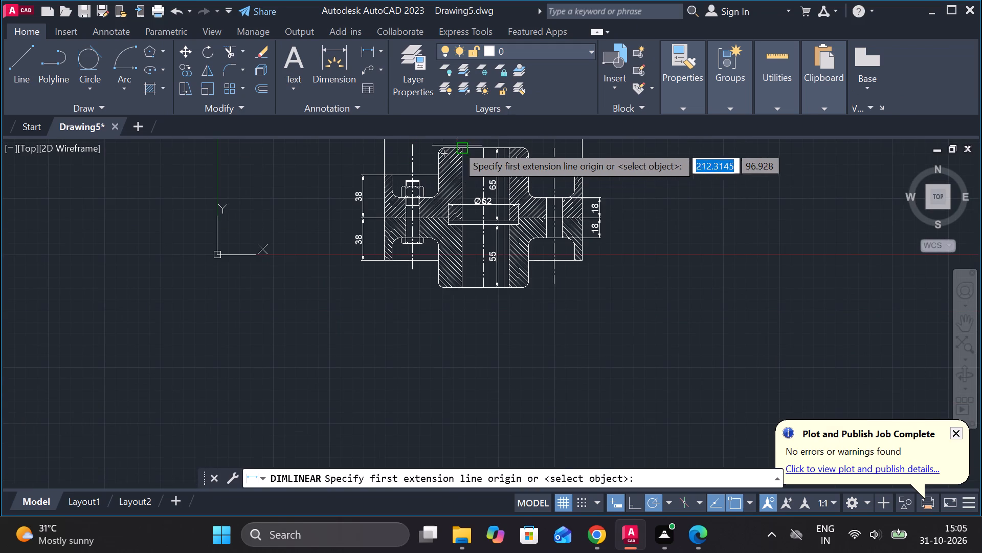
{"action": "left_click", "coordinate": [470, 145]}
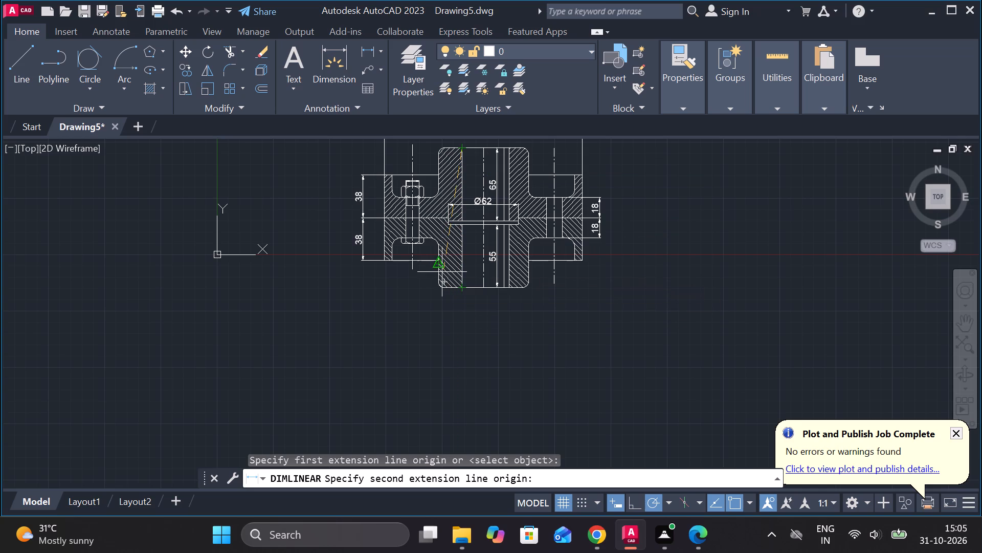
{"action": "scroll", "coordinate": [468, 219], "scroll_direction": "up", "scroll_amount": 2}
{"action": "left_click", "coordinate": [390, 214]}
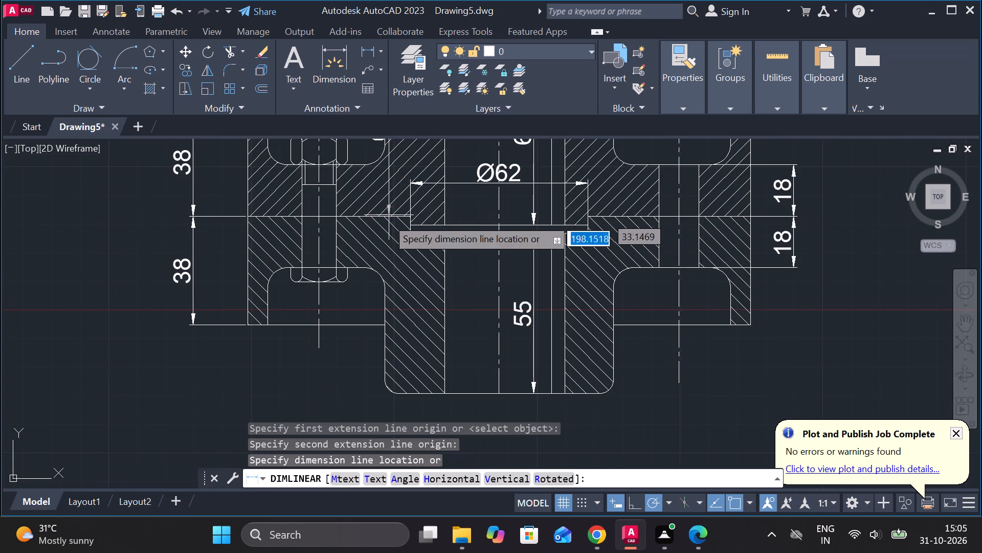
{"action": "scroll", "coordinate": [305, 259], "scroll_direction": "down", "scroll_amount": 1}
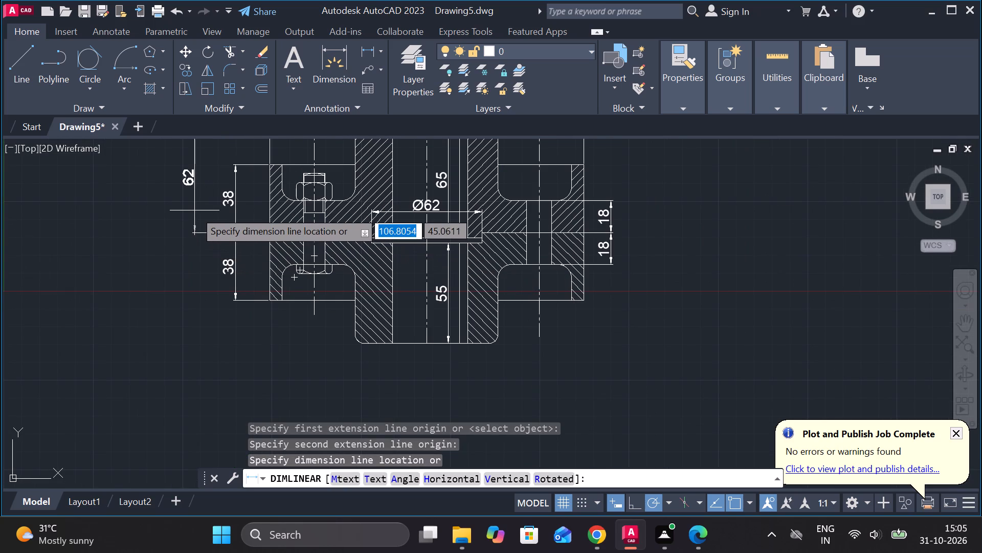
{"action": "middle_click_drag", "start_coordinate": [194, 210], "coordinate": [191, 291]}
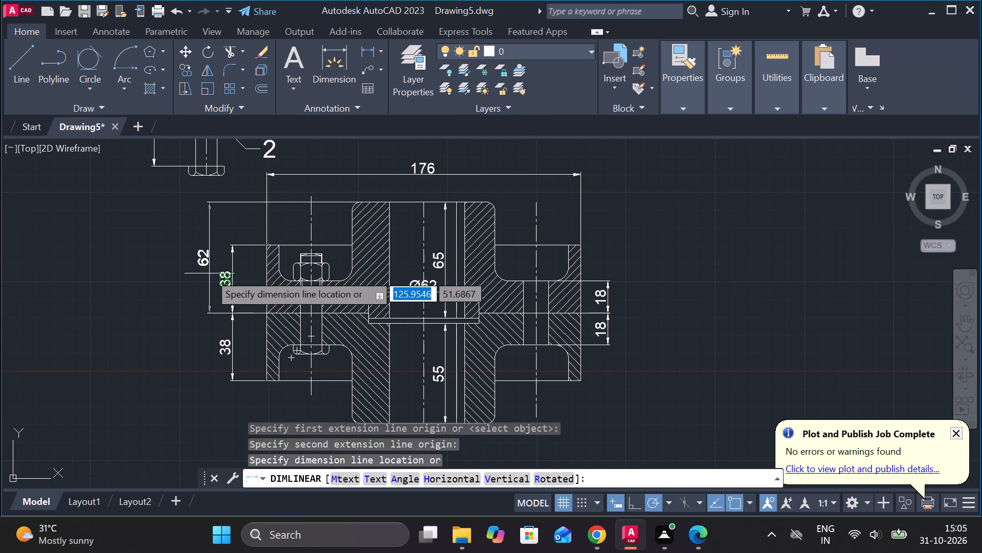
{"action": "left_click", "coordinate": [209, 273]}
{"action": "left_click", "coordinate": [214, 267]}
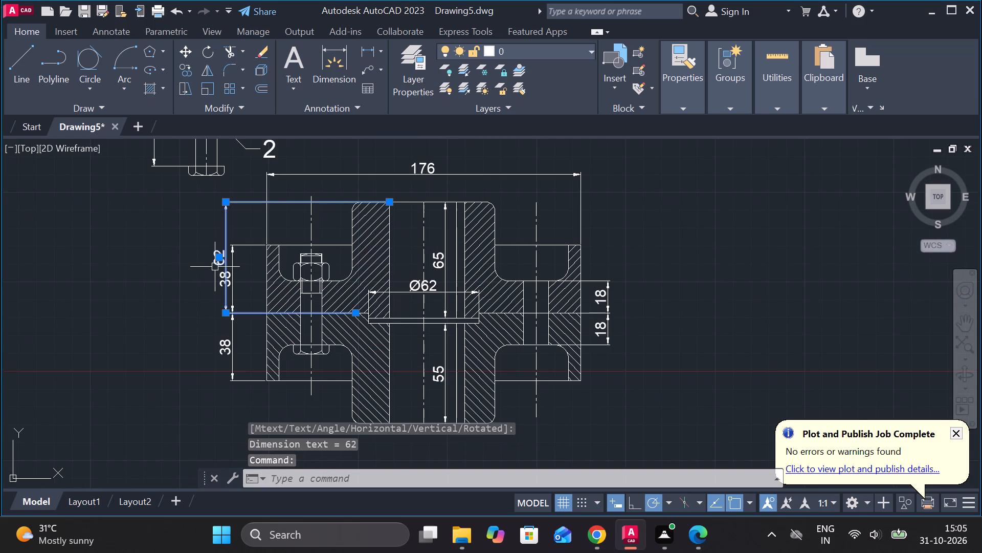
{"action": "left_click", "coordinate": [220, 258]}
{"action": "left_click", "coordinate": [194, 258]}
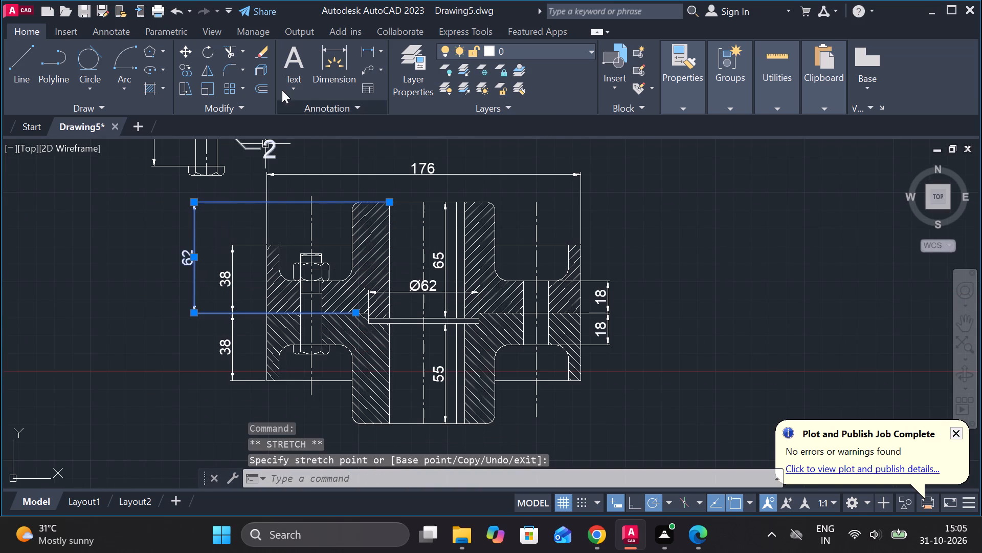
Add a vertical linear dimension from the mating line to the lower hub's bottom face, roughly in line with the upper hub's height dimension.
{"action": "left_click", "coordinate": [363, 54]}
{"action": "left_click", "coordinate": [221, 315]}
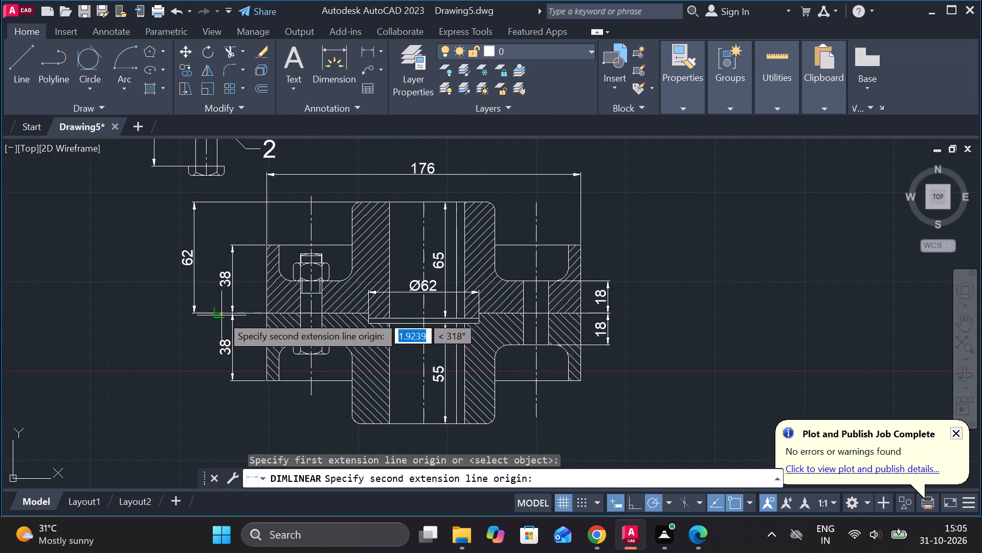
{"action": "left_click", "coordinate": [405, 420]}
{"action": "left_click", "coordinate": [189, 316]}
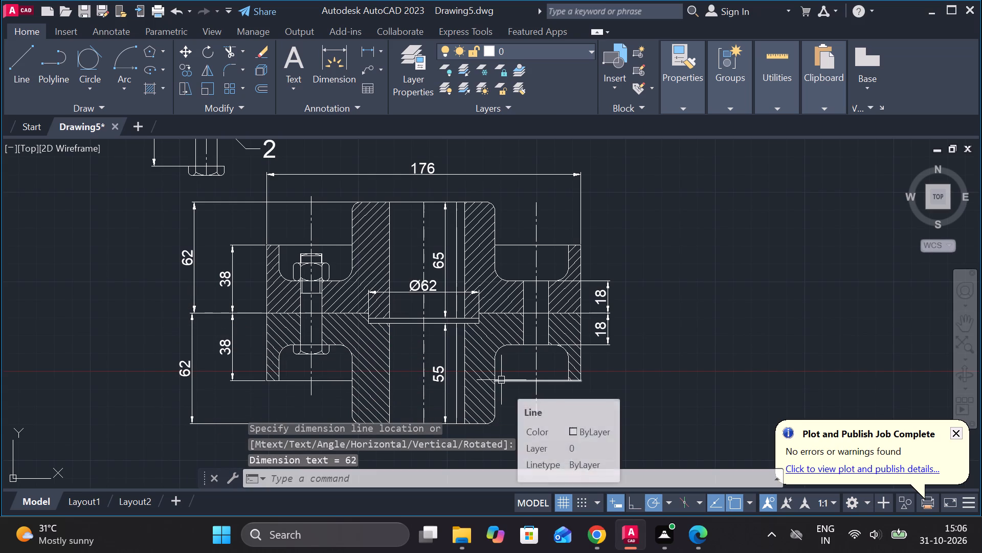
Add a horizontal linear dimension across the lower hub's outer sides, placed below the section.
{"action": "middle_click_drag", "start_coordinate": [617, 456], "coordinate": [604, 402]}
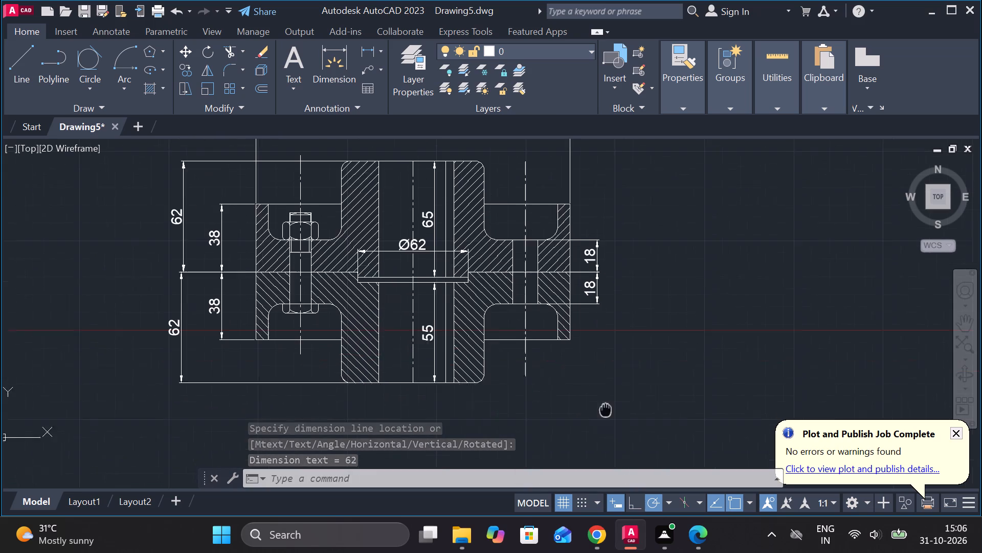
{"action": "middle_click_drag", "start_coordinate": [604, 402], "coordinate": [604, 401]}
{"action": "left_click", "coordinate": [367, 56]}
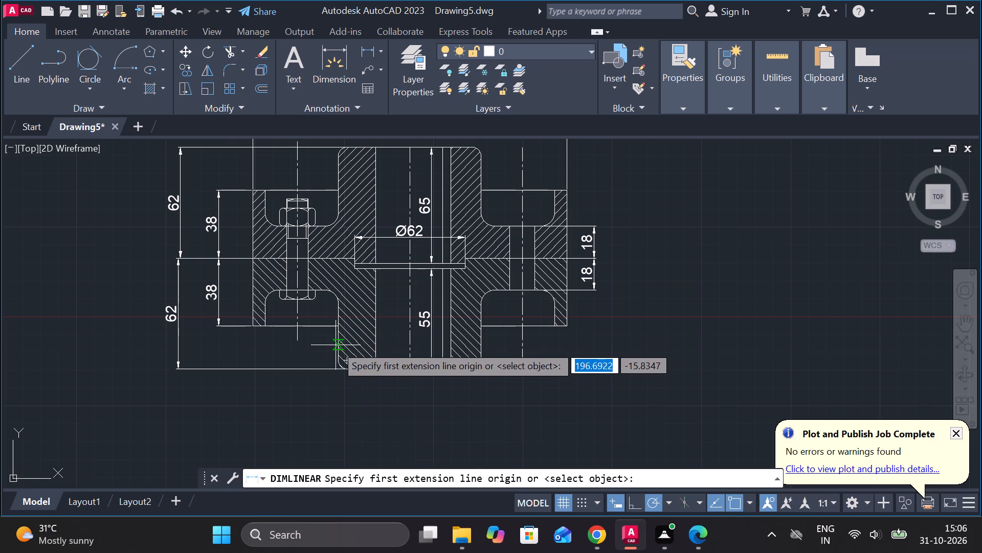
{"action": "left_click", "coordinate": [336, 345]}
{"action": "left_click", "coordinate": [483, 345]}
{"action": "middle_click_drag", "start_coordinate": [439, 397], "coordinate": [450, 328]}
{"action": "left_click", "coordinate": [431, 335]}
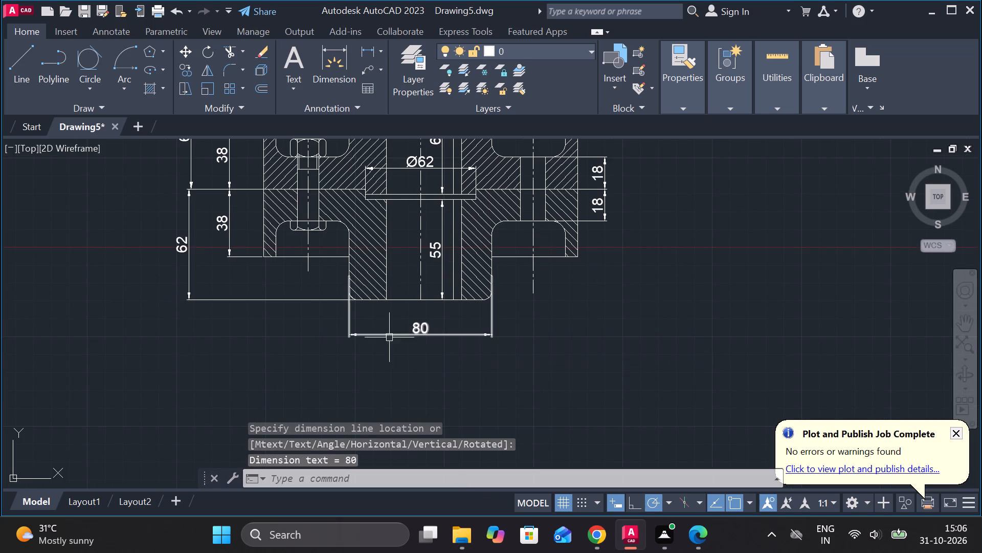
Prefix the lower hub's width dimension text with the diameter symbol (Ø) and end the text editing.
{"action": "double_click", "coordinate": [415, 326]}
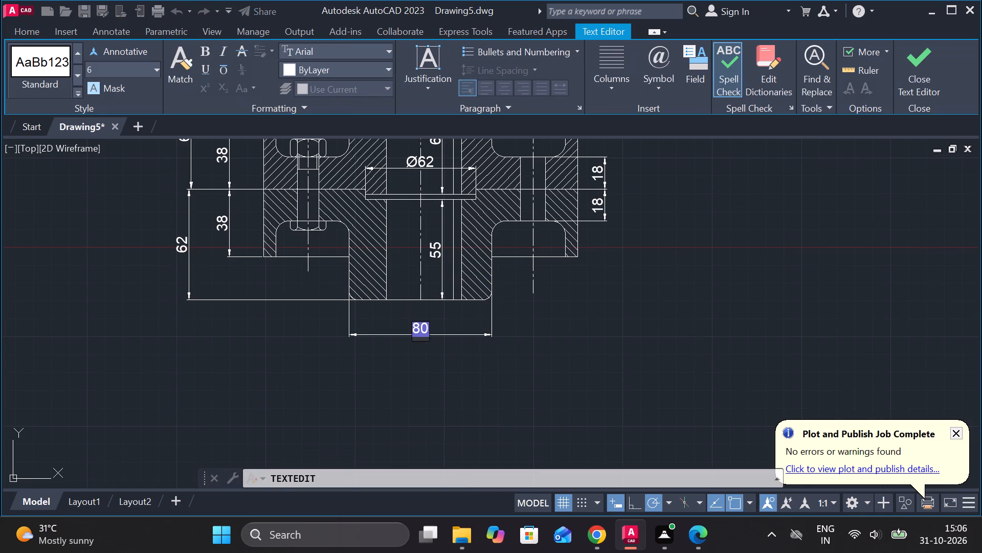
{"action": "left_click", "coordinate": [655, 77]}
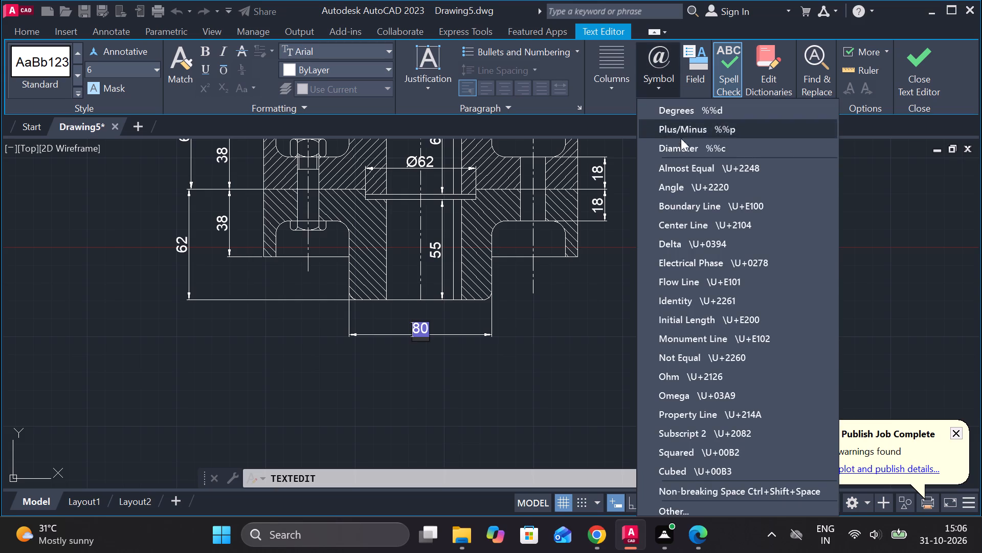
{"action": "left_click", "coordinate": [685, 157]}
{"action": "left_click", "coordinate": [905, 72]}
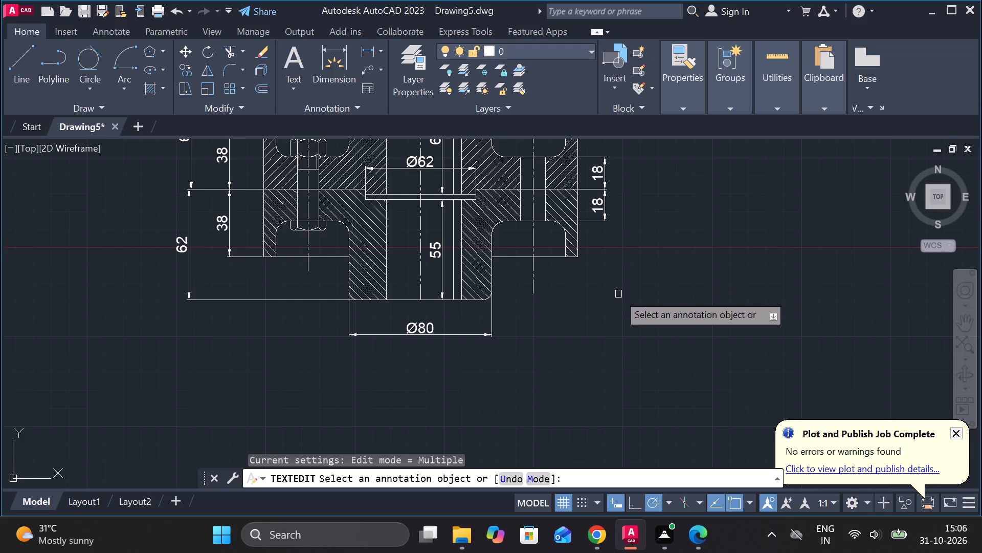
{"action": "middle_click_drag", "start_coordinate": [594, 295], "coordinate": [598, 403]}
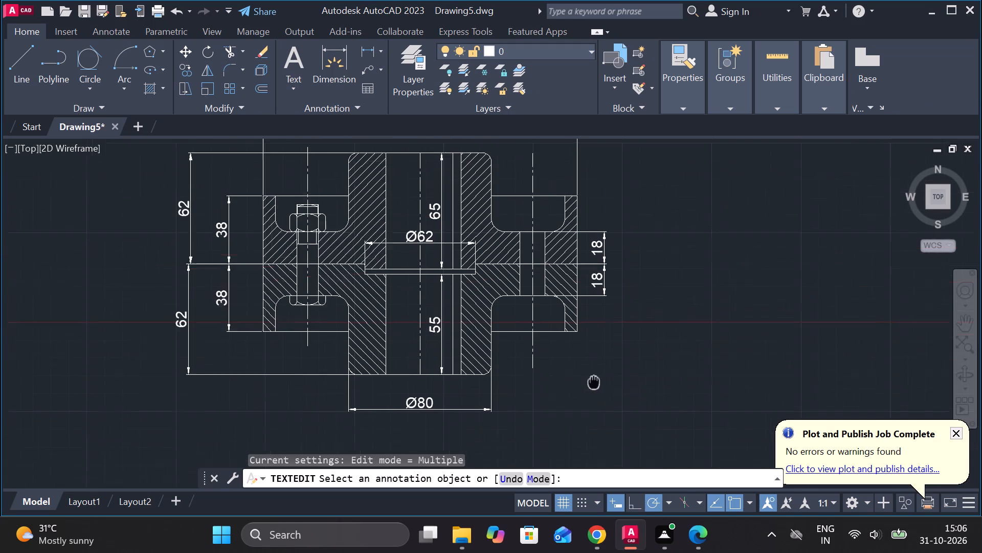
{"action": "middle_click_drag", "start_coordinate": [598, 403], "coordinate": [601, 408]}
{"action": "key", "text": "Escape"}
Add a multileader pointing to the upper hub's hatched right wall near its top, with text height 10 and the label 3.
{"action": "left_click", "coordinate": [375, 68]}
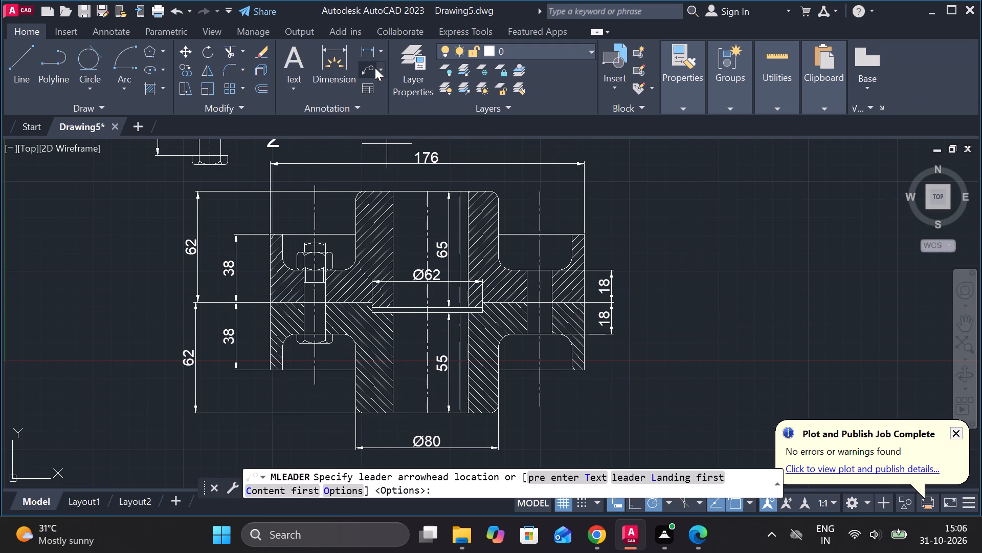
{"action": "left_click", "coordinate": [486, 207]}
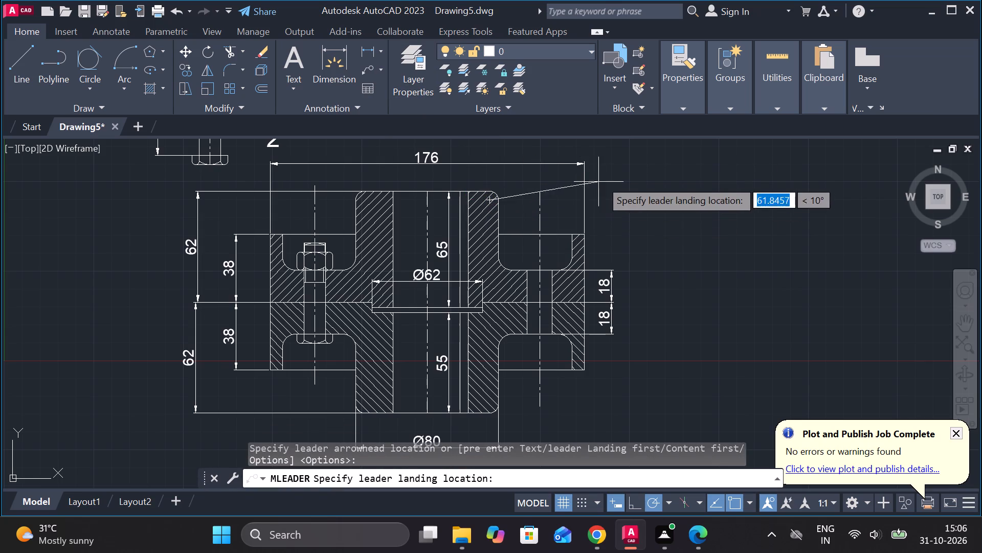
{"action": "middle_click_drag", "start_coordinate": [587, 152], "coordinate": [573, 210]}
{"action": "left_click", "coordinate": [572, 164]}
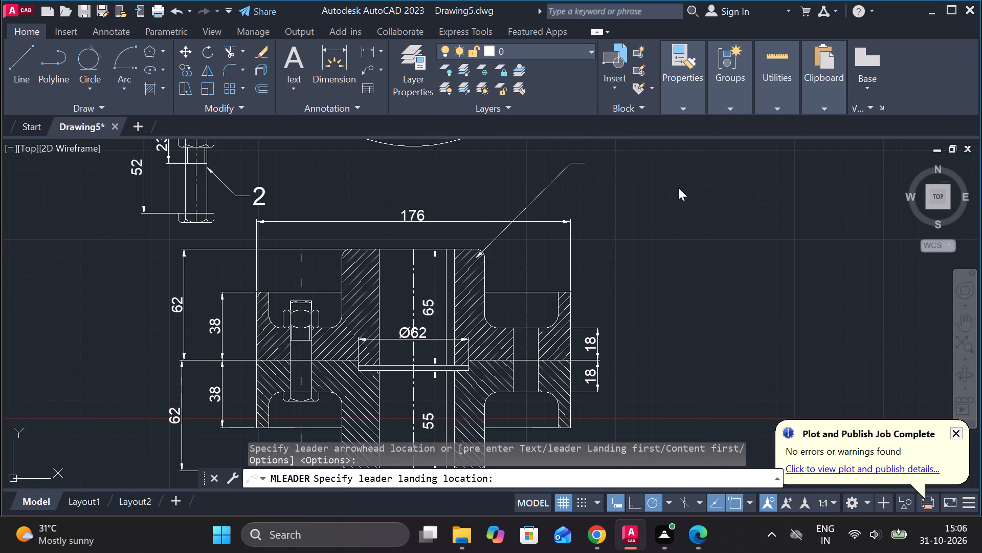
{"action": "left_click", "coordinate": [117, 73]}
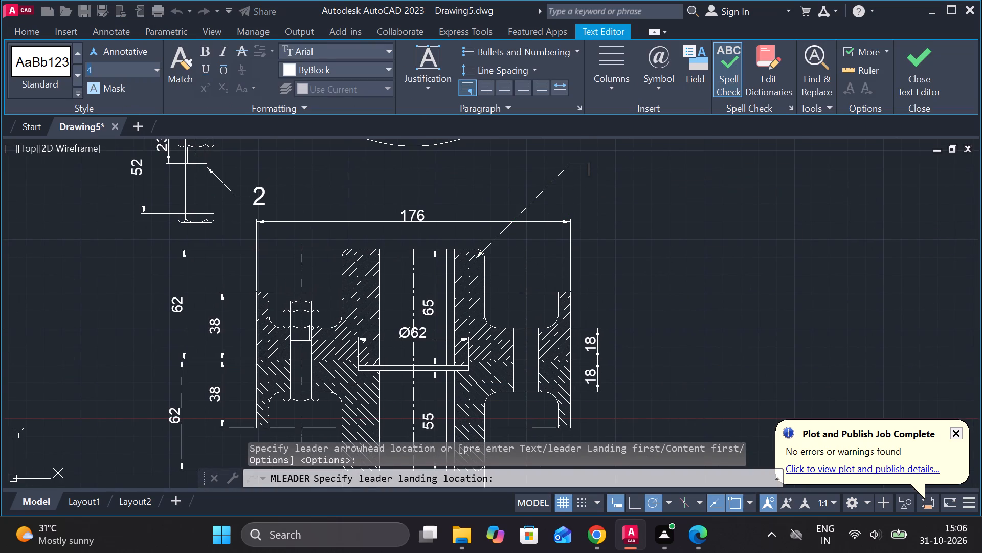
{"action": "type", "text": "10"}
{"action": "key", "text": "Return"}
{"action": "key", "text": "3"}
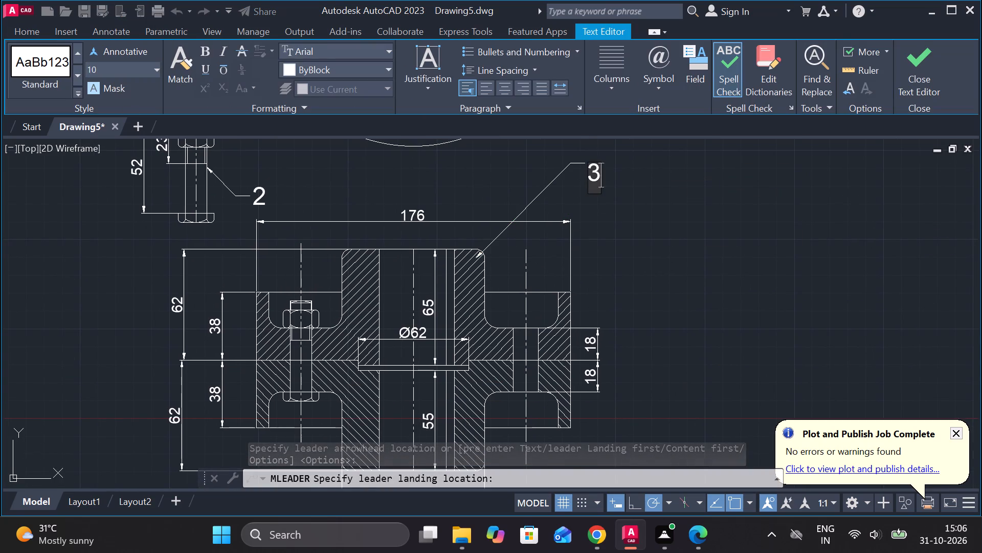
{"action": "left_click", "coordinate": [918, 66]}
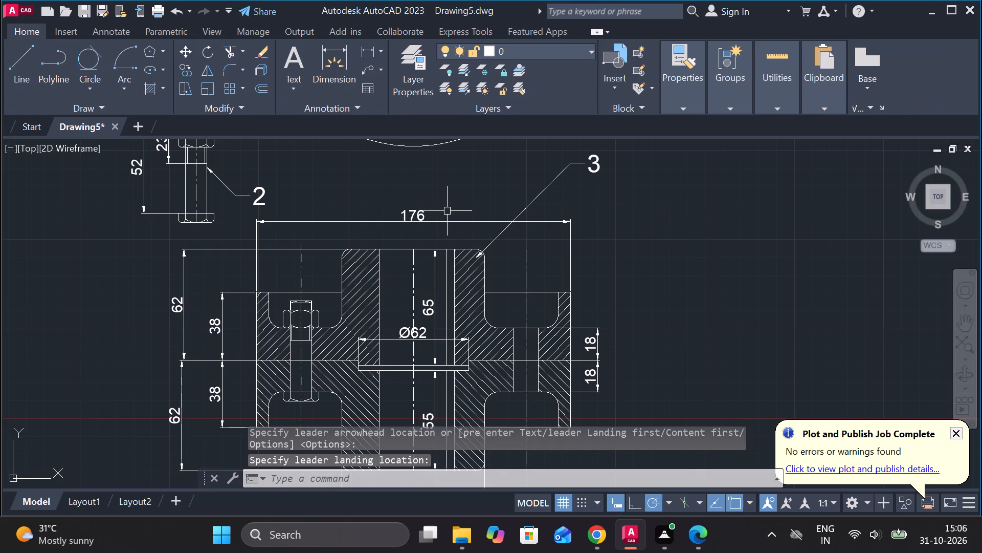
Add a radius dimension to the upper hub's rounded top-left corner, placing the text above the section's overall width dimension.
{"action": "middle_click_drag", "start_coordinate": [409, 238], "coordinate": [449, 242]}
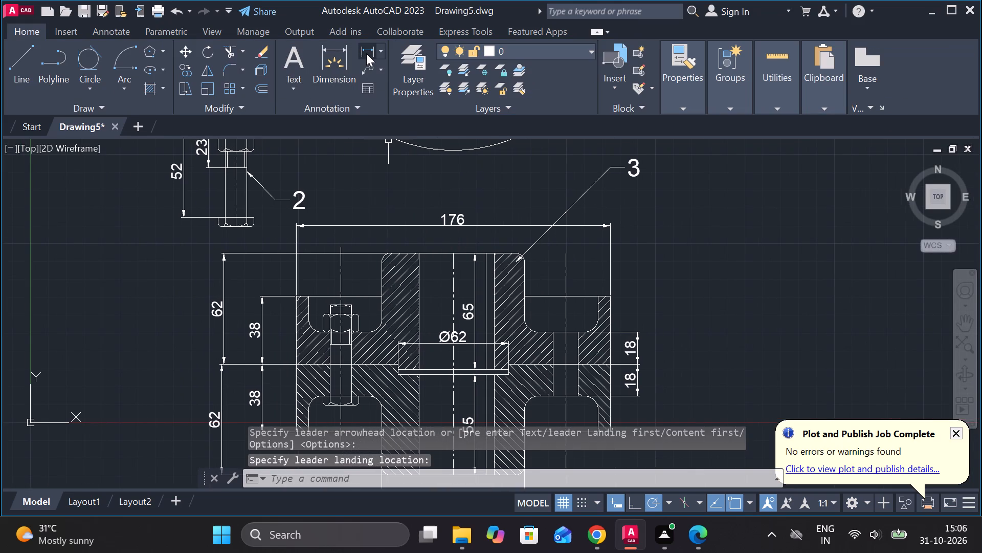
{"action": "left_click", "coordinate": [378, 51]}
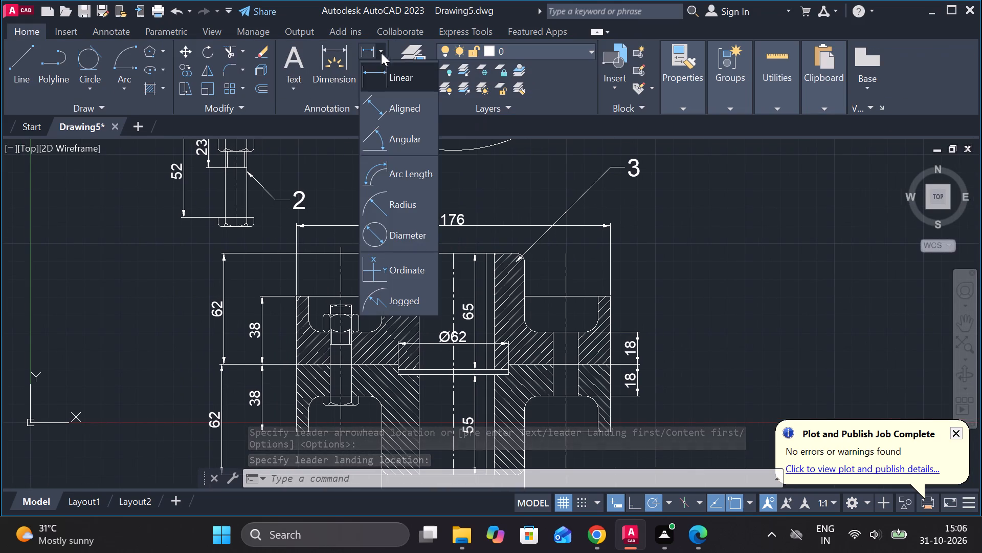
{"action": "left_click", "coordinate": [393, 200]}
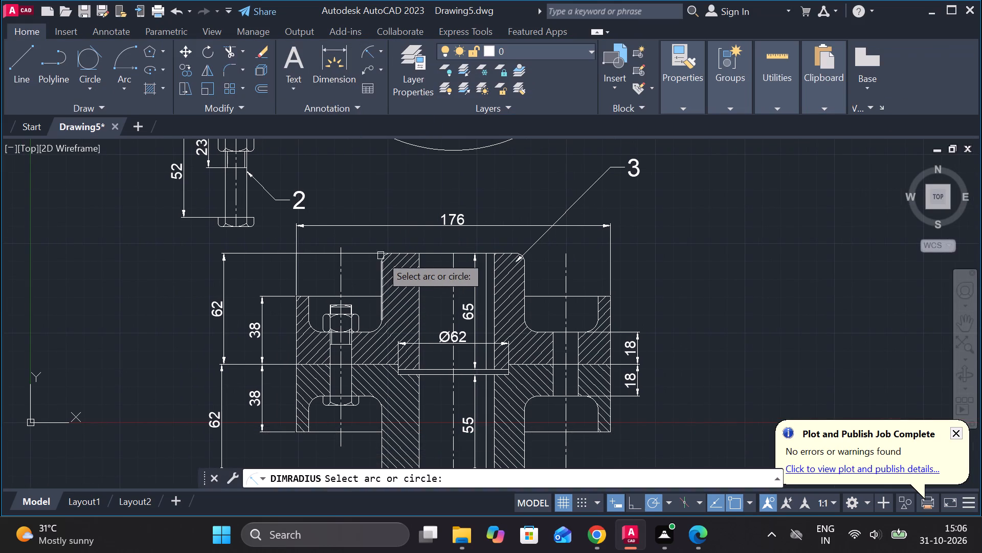
{"action": "left_click", "coordinate": [381, 253]}
{"action": "left_click", "coordinate": [382, 256]}
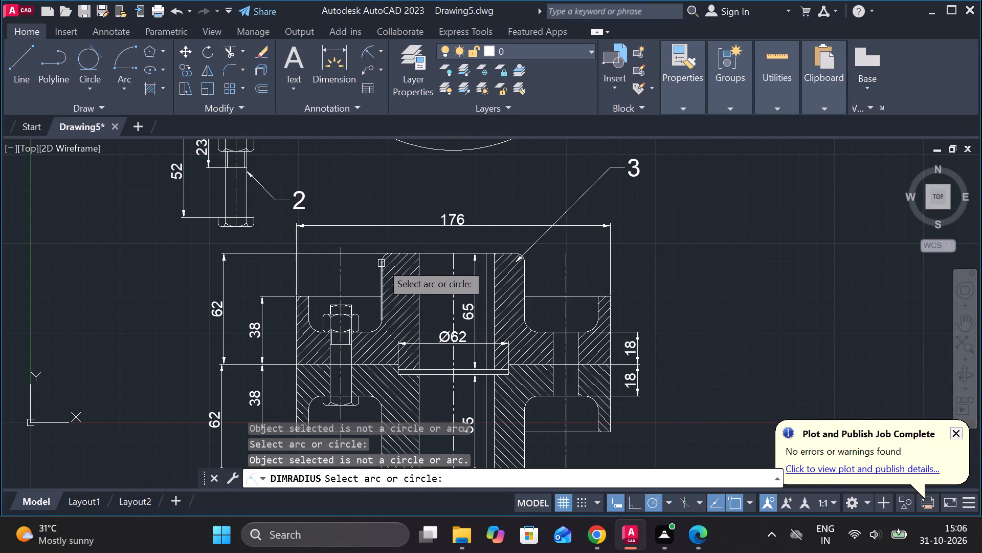
{"action": "left_click", "coordinate": [381, 258]}
{"action": "left_click", "coordinate": [352, 197]}
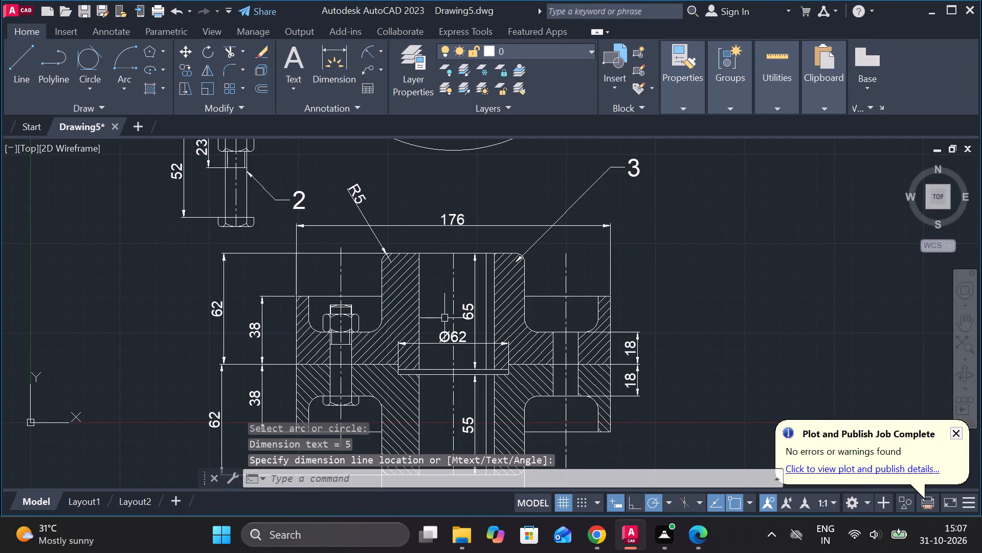
Add a multileader from the lower hub's hatched left wall to below the section, with text height 10 and the label 1.
{"action": "middle_click_drag", "start_coordinate": [442, 318], "coordinate": [441, 272]}
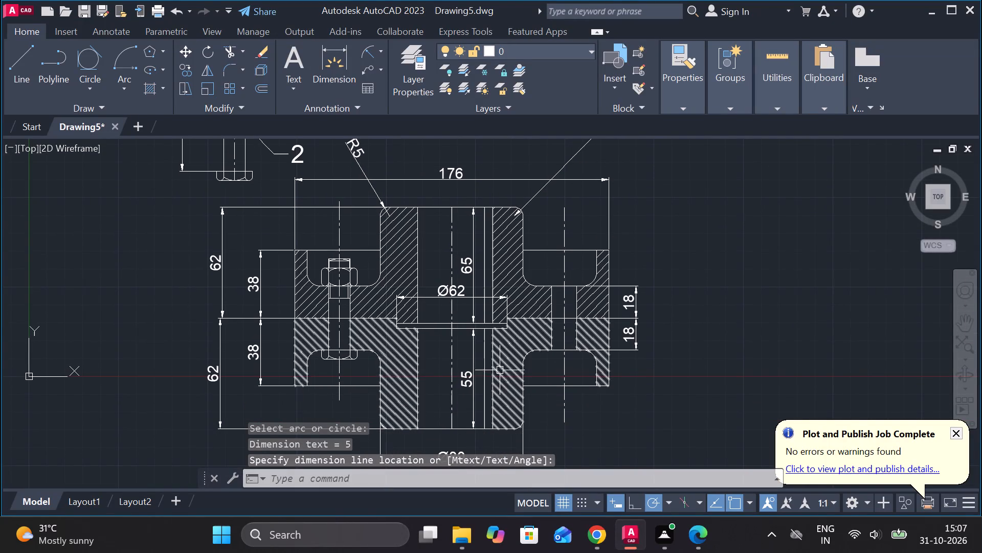
{"action": "middle_click_drag", "start_coordinate": [471, 379], "coordinate": [515, 286]}
{"action": "left_click", "coordinate": [386, 47]}
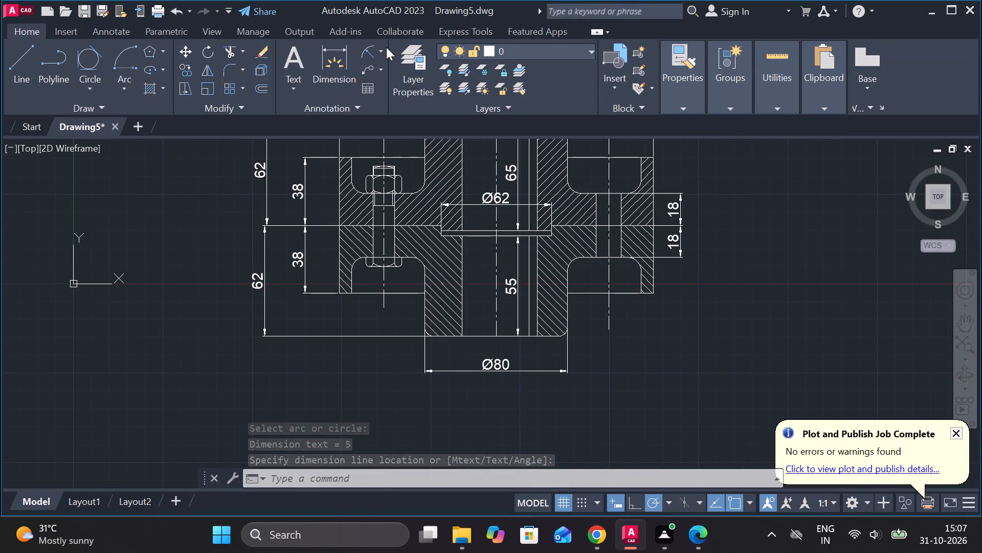
{"action": "left_click", "coordinate": [368, 74]}
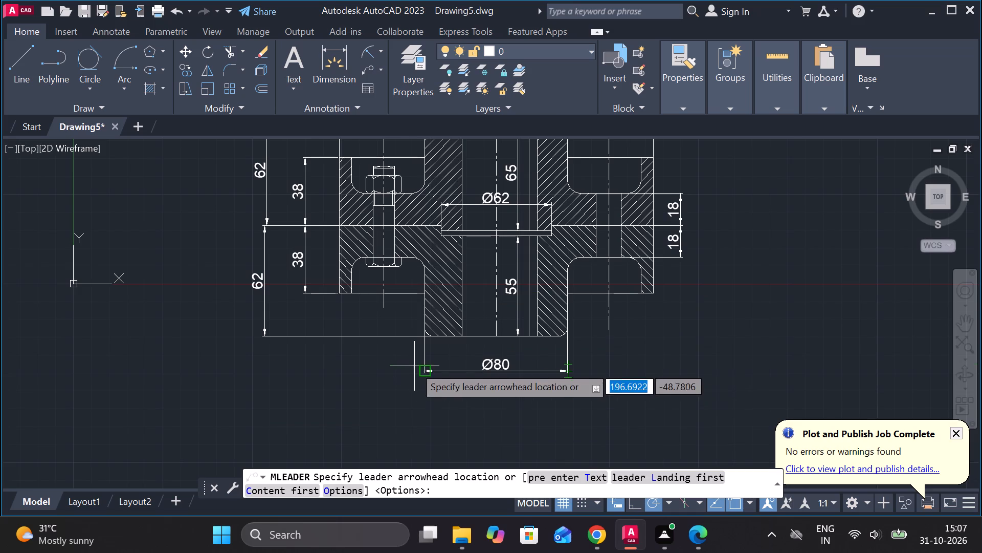
{"action": "scroll", "coordinate": [414, 365], "scroll_direction": "up", "scroll_amount": 1}
{"action": "left_click", "coordinate": [449, 280]}
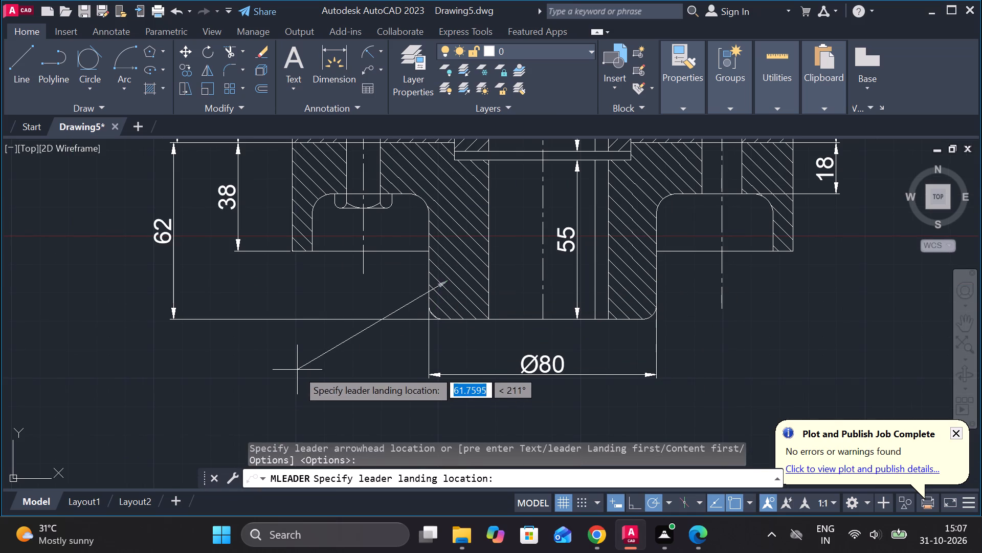
{"action": "left_click", "coordinate": [297, 370]}
{"action": "middle_click_drag", "start_coordinate": [288, 388], "coordinate": [309, 383]}
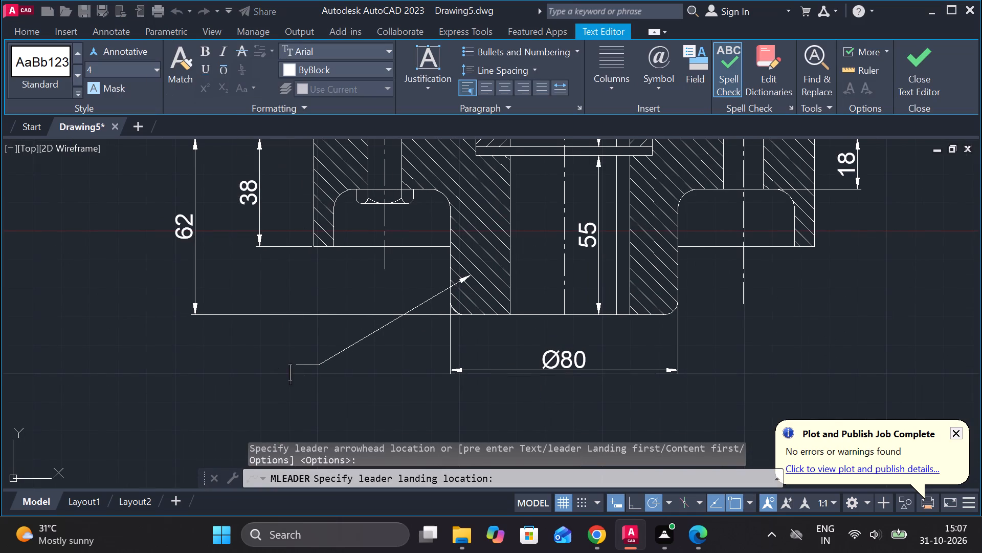
{"action": "left_click", "coordinate": [139, 67]}
{"action": "type", "text": "10"}
{"action": "key", "text": "Return"}
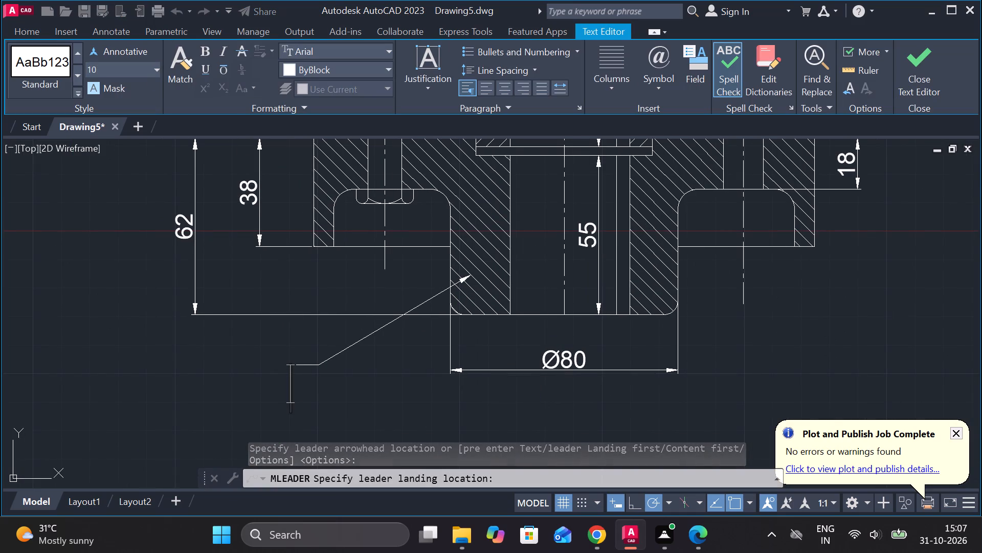
{"action": "key", "text": "1"}
{"action": "left_click", "coordinate": [909, 78]}
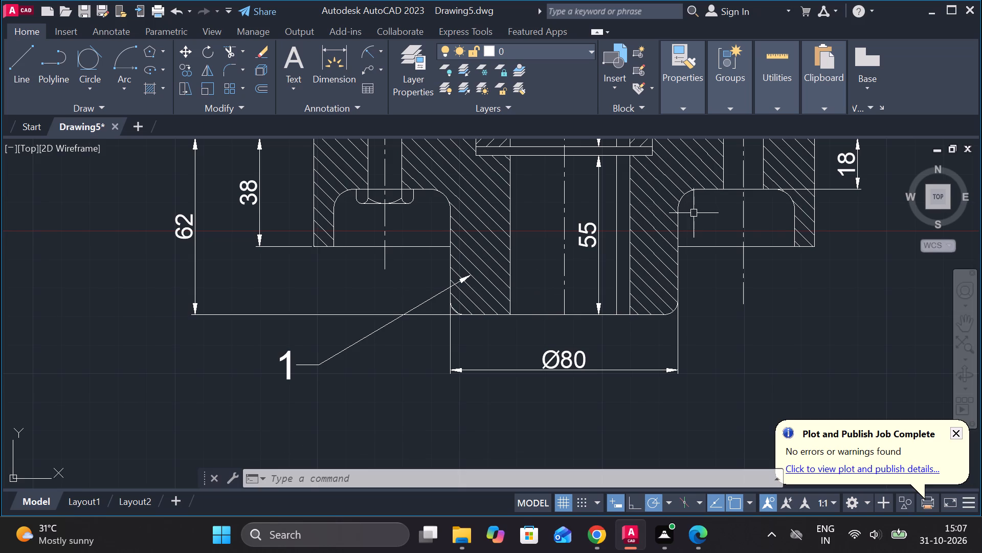
Add a multileader from the bolt head in the section to beside label 1, with text height 10 and the label 2.
{"action": "scroll", "coordinate": [715, 245], "scroll_direction": "down", "scroll_amount": 1}
{"action": "middle_click_drag", "start_coordinate": [751, 276], "coordinate": [747, 302]}
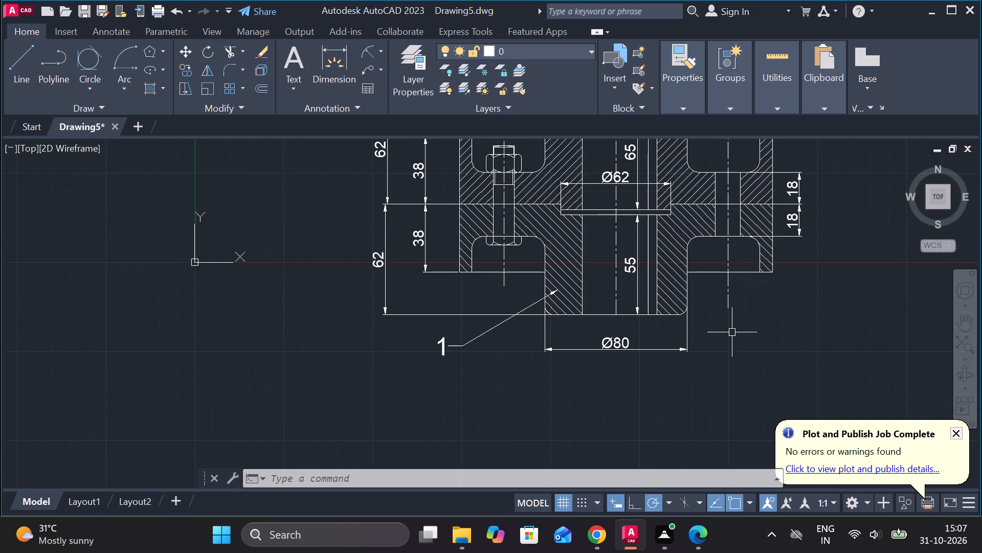
{"action": "middle_click_drag", "start_coordinate": [720, 332], "coordinate": [639, 394]}
{"action": "scroll", "coordinate": [567, 310], "scroll_direction": "down", "scroll_amount": 1}
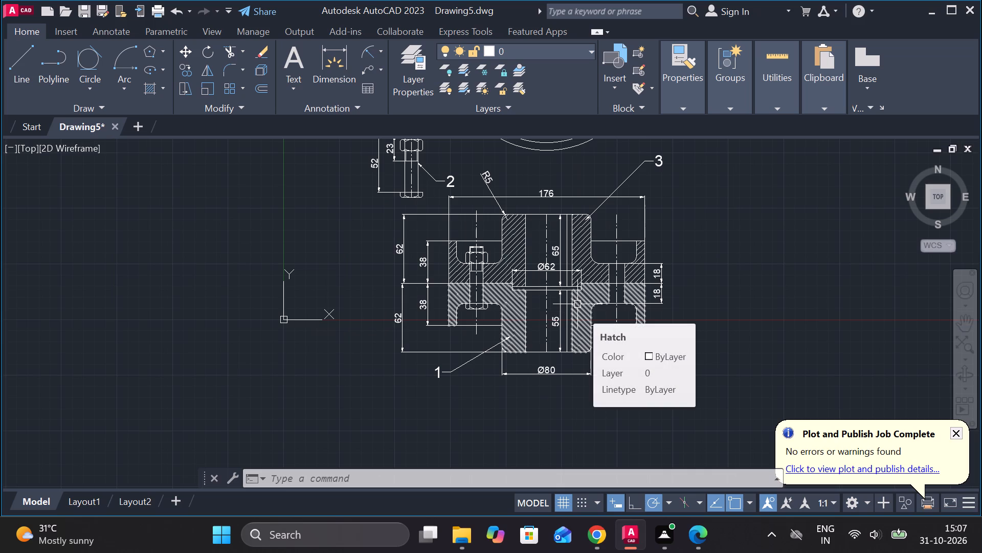
{"action": "scroll", "coordinate": [452, 348], "scroll_direction": "up", "scroll_amount": 1}
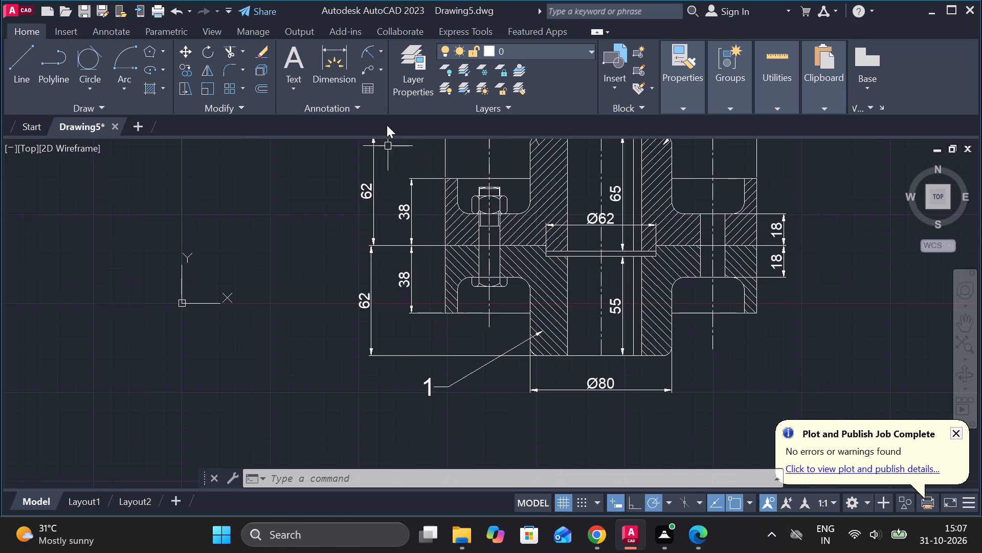
{"action": "left_click", "coordinate": [362, 69]}
{"action": "scroll", "coordinate": [455, 236], "scroll_direction": "up", "scroll_amount": 2}
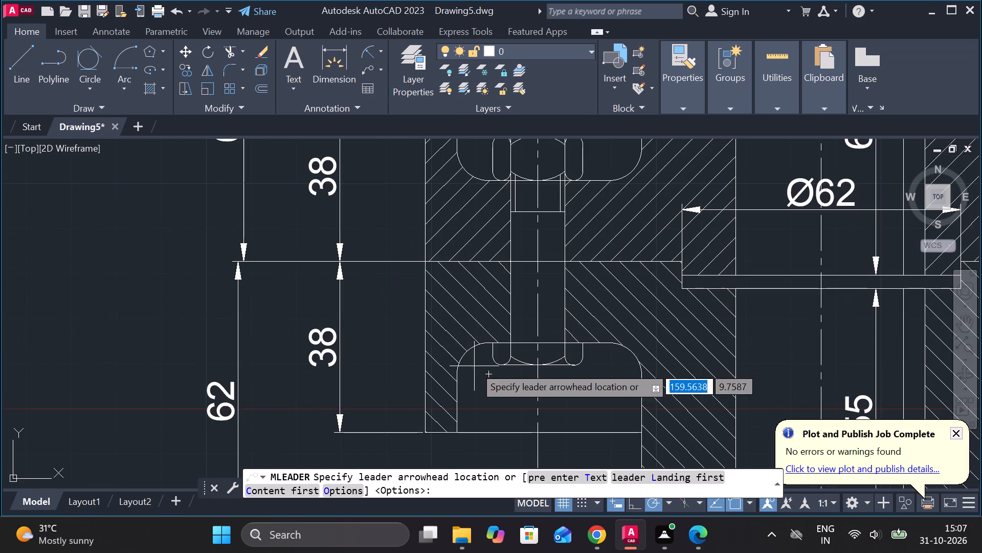
{"action": "left_click", "coordinate": [497, 367]}
{"action": "scroll", "coordinate": [490, 388], "scroll_direction": "down", "scroll_amount": 2}
{"action": "middle_click", "coordinate": [394, 462]}
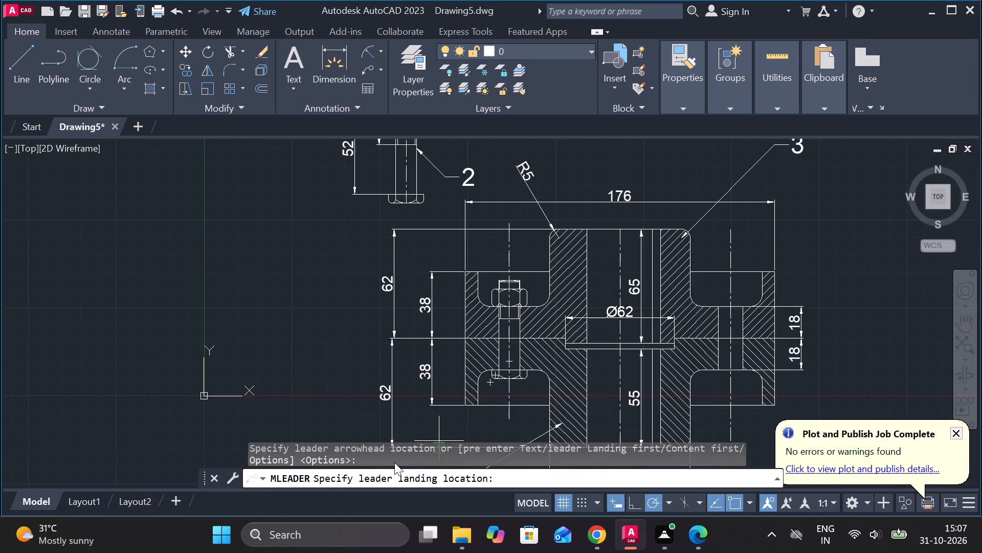
{"action": "middle_click_drag", "start_coordinate": [364, 396], "coordinate": [404, 304]}
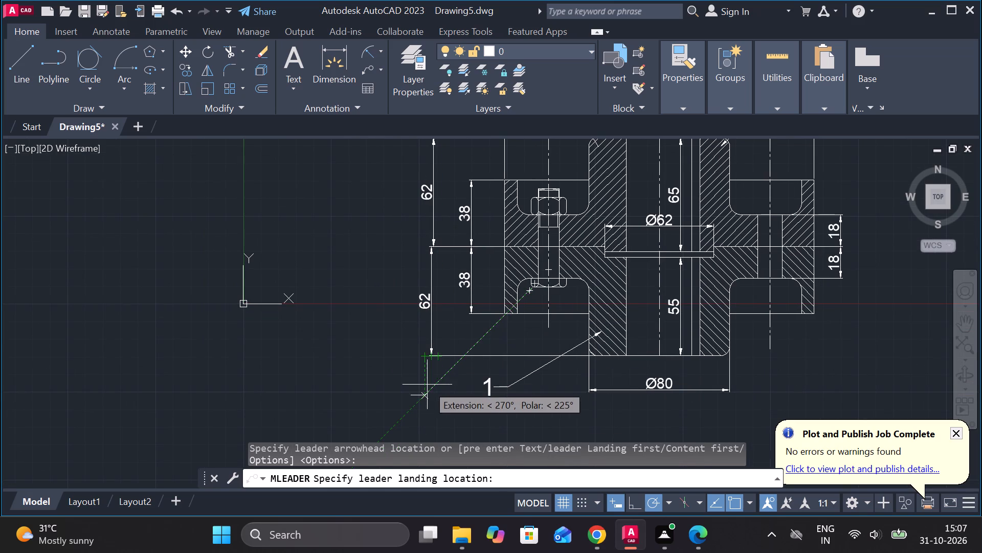
{"action": "left_click", "coordinate": [427, 385]}
{"action": "left_click", "coordinate": [97, 67]}
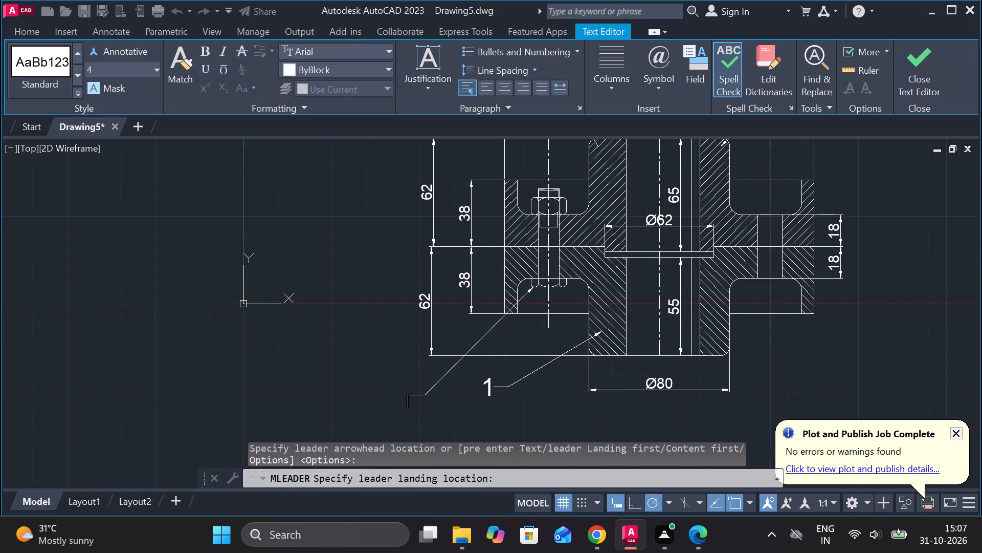
{"action": "type", "text": "10"}
{"action": "key", "text": "Return"}
{"action": "key", "text": "2"}
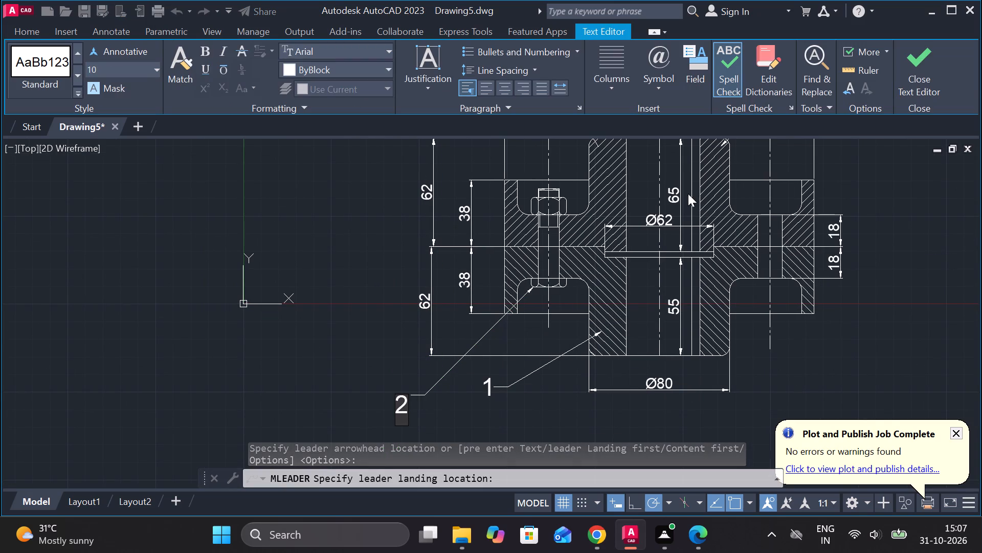
{"action": "left_click", "coordinate": [930, 85]}
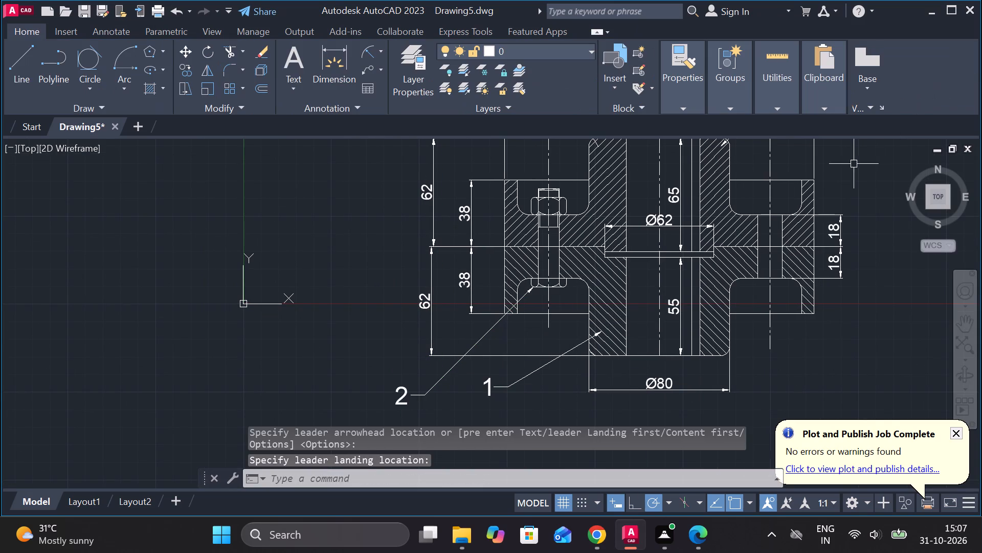
Draw a rectangular border of about 343 by 451 enclosing the circular view, the bolt detail and the sectional view.
{"action": "scroll", "coordinate": [796, 184], "scroll_direction": "down", "scroll_amount": 2}
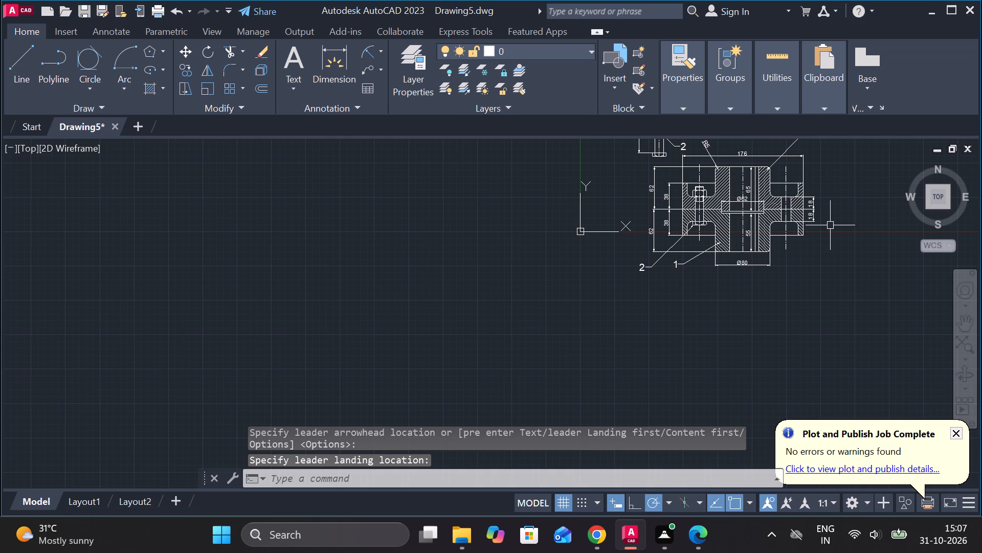
{"action": "scroll", "coordinate": [833, 229], "scroll_direction": "down", "scroll_amount": 2}
{"action": "middle_click_drag", "start_coordinate": [824, 247], "coordinate": [617, 304]}
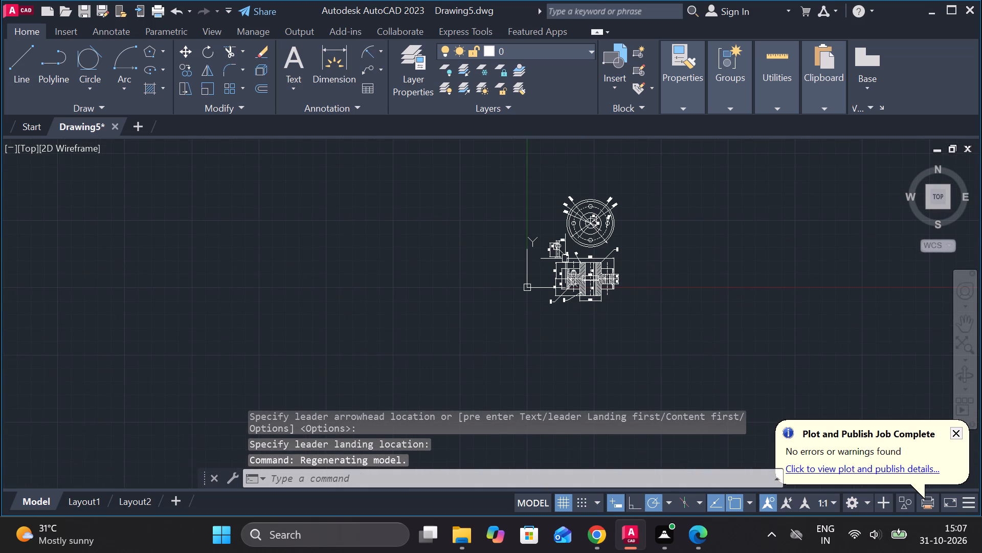
{"action": "scroll", "coordinate": [578, 224], "scroll_direction": "up", "scroll_amount": 2}
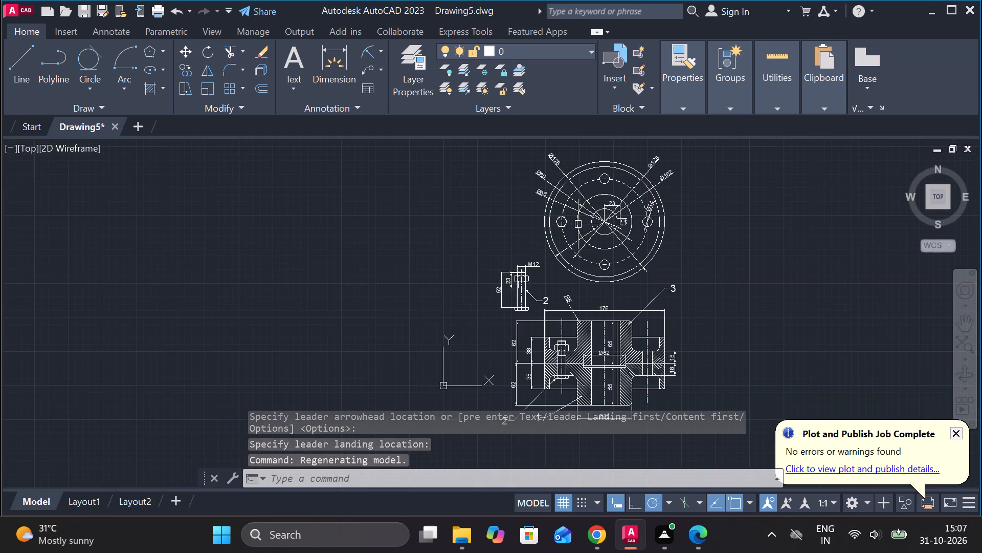
{"action": "middle_click_drag", "start_coordinate": [681, 261], "coordinate": [617, 259]}
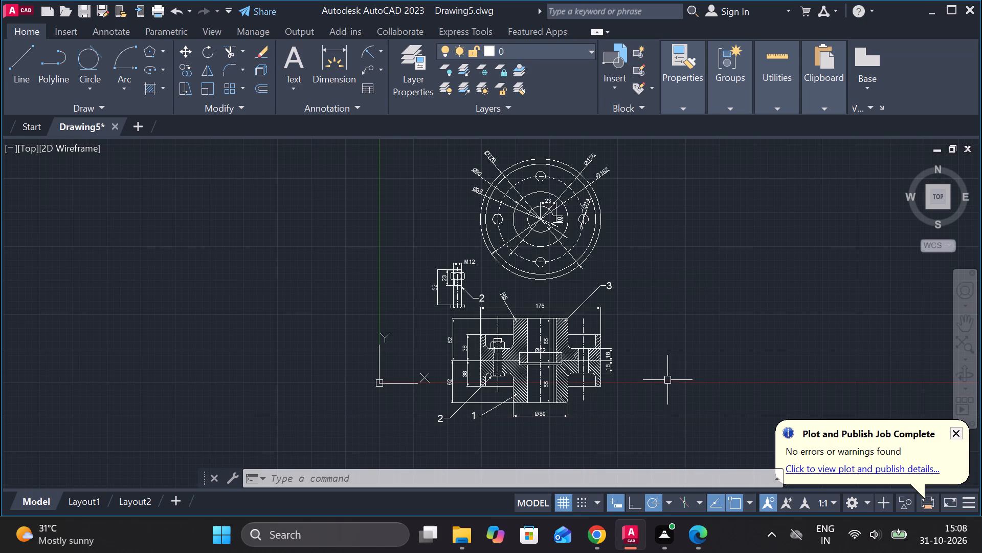
{"action": "left_click", "coordinate": [161, 55]}
{"action": "left_click", "coordinate": [168, 70]}
{"action": "middle_click_drag", "start_coordinate": [419, 158], "coordinate": [399, 196]}
{"action": "left_click", "coordinate": [393, 167]}
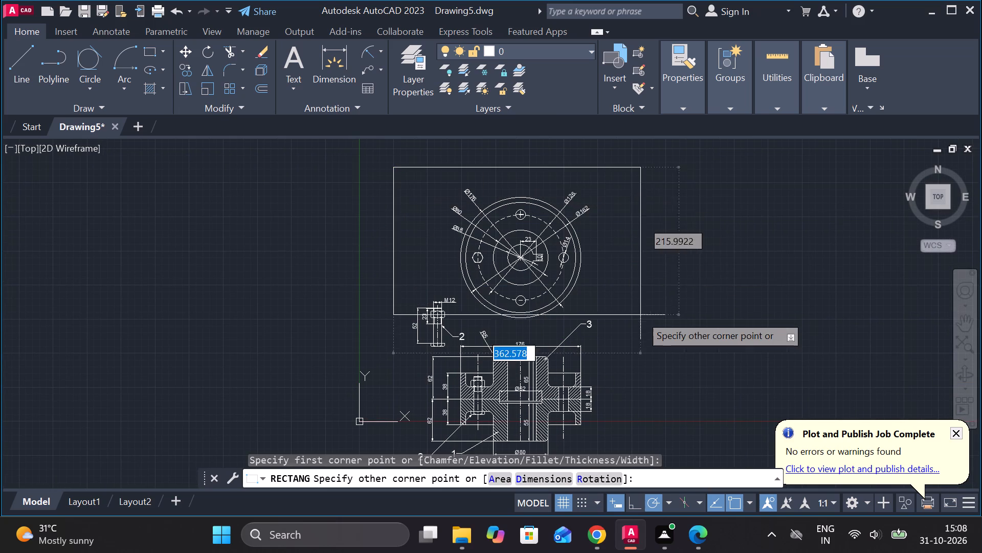
{"action": "middle_click_drag", "start_coordinate": [637, 318], "coordinate": [629, 229]}
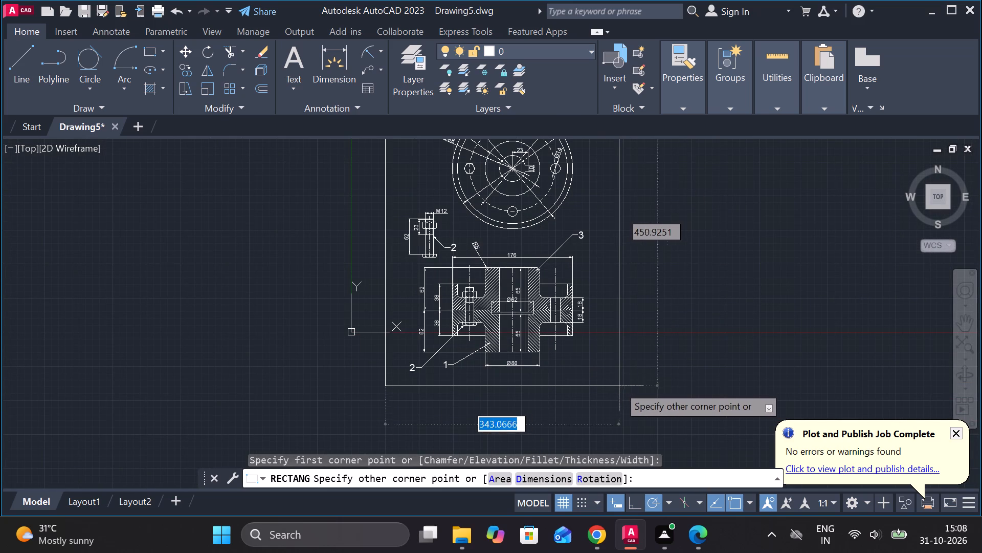
{"action": "left_click", "coordinate": [618, 385]}
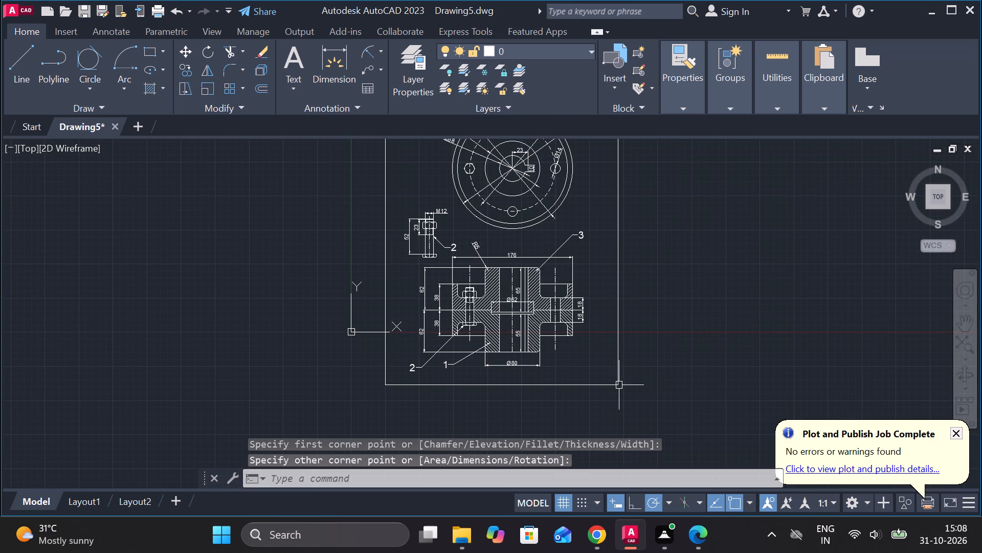
Save the drawing in Documents under the file name FLANGE COUPLING ASSEMBLY.
{"action": "key", "text": "ctrl+s"}
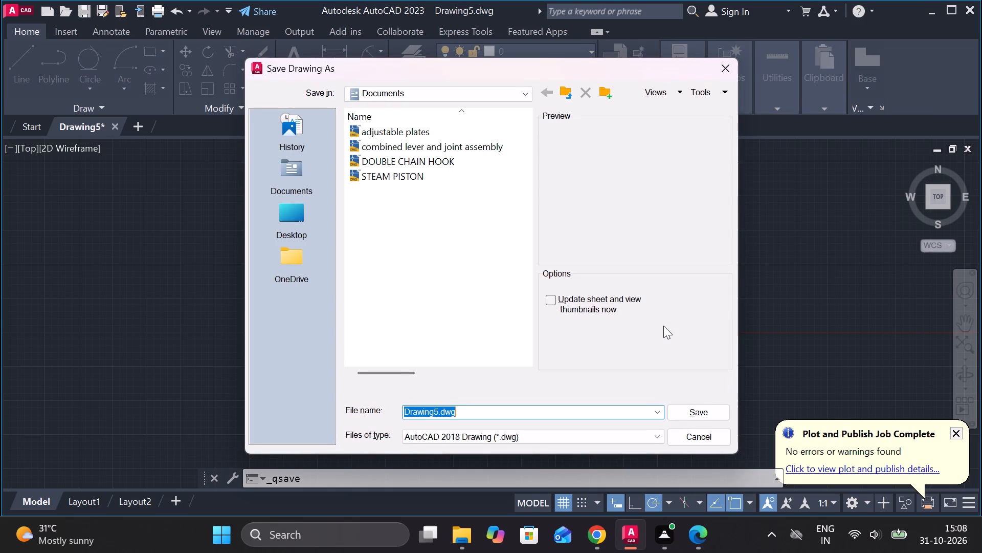
{"action": "type", "text": "FLANGE COUPLING ASSEMBLY"}
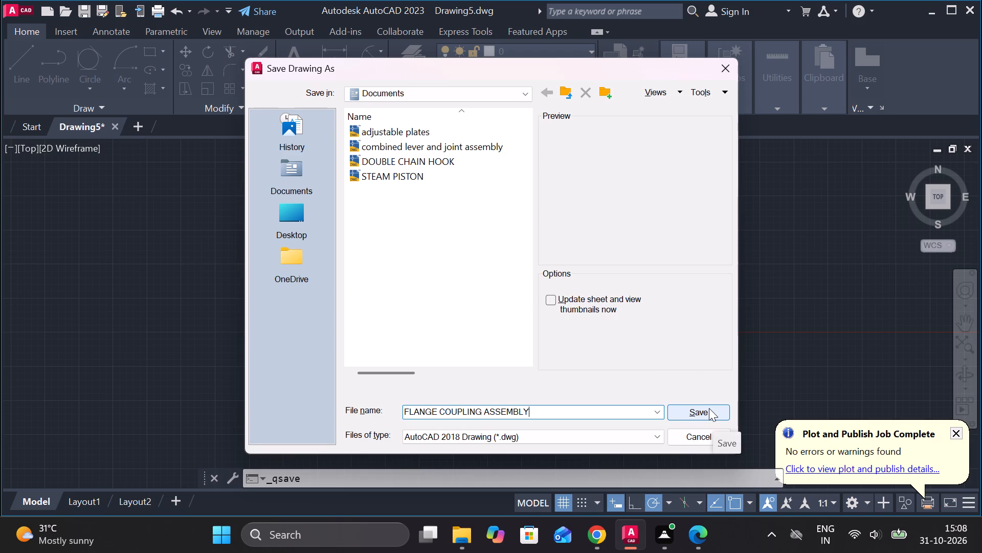
{"action": "left_click", "coordinate": [704, 407]}
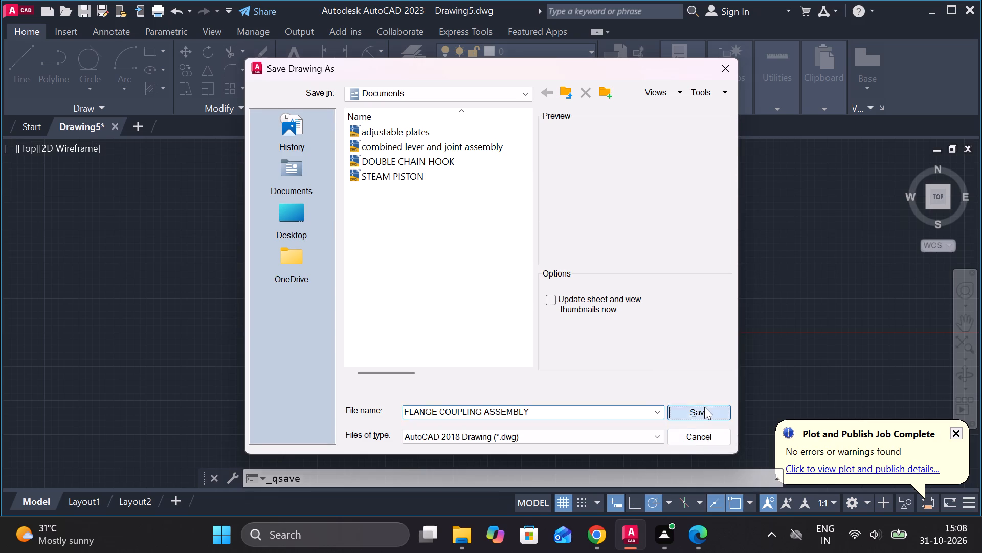
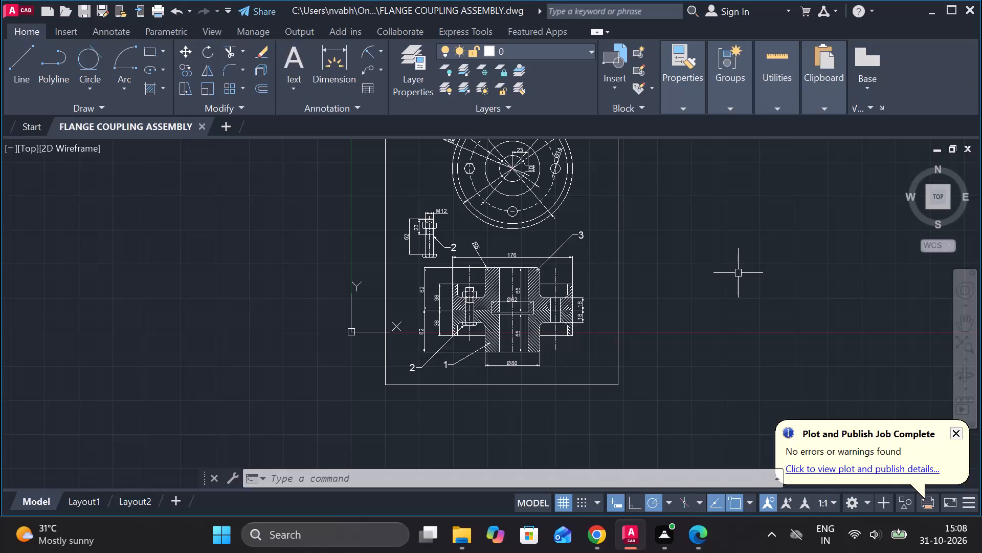
Turn off command logging with LOGFILEOFF and save the flange coupling drawing.
{"action": "key", "text": "ctrl+s"}
{"action": "type", "text": "LO"}
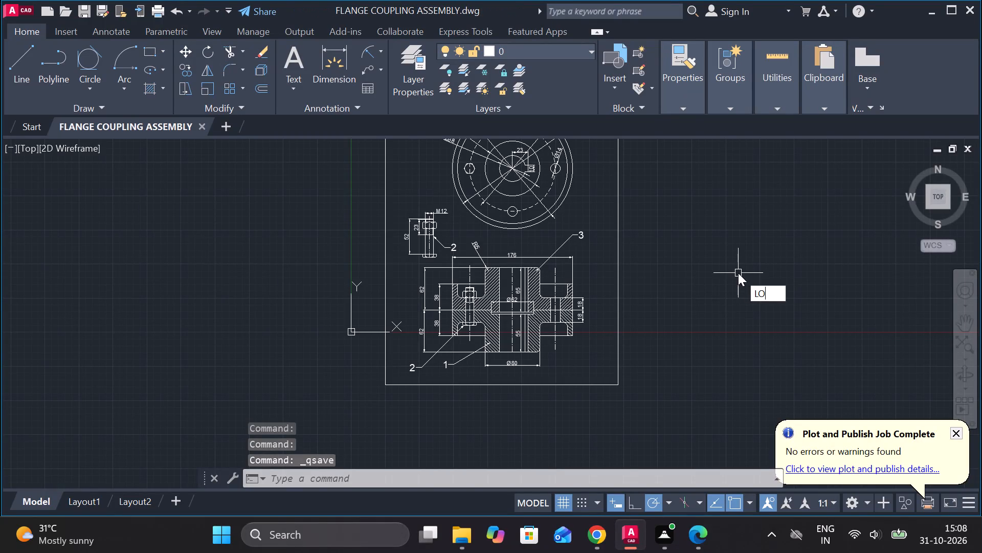
{"action": "key", "text": "g"}
{"action": "left_click", "coordinate": [797, 324]}
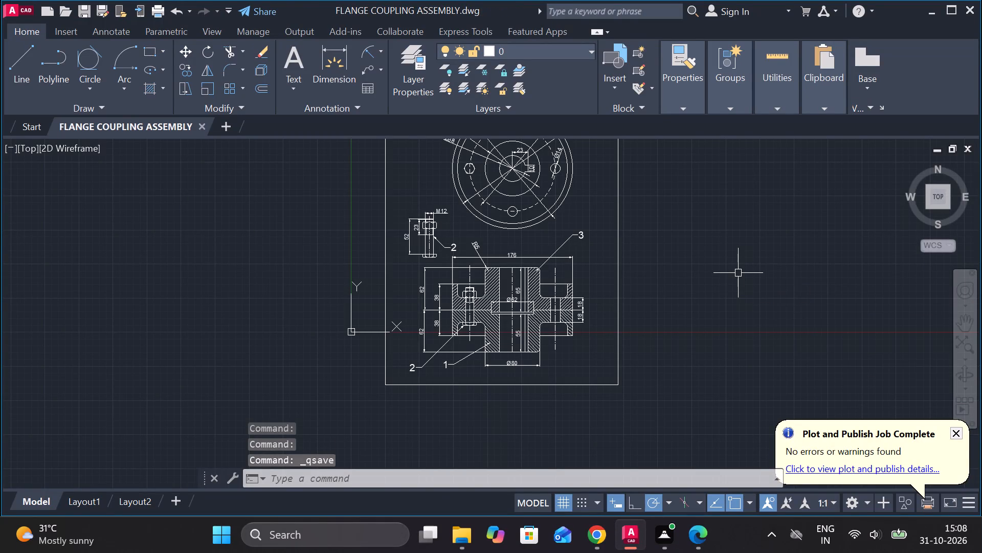
{"action": "key", "text": "ctrl+s"}
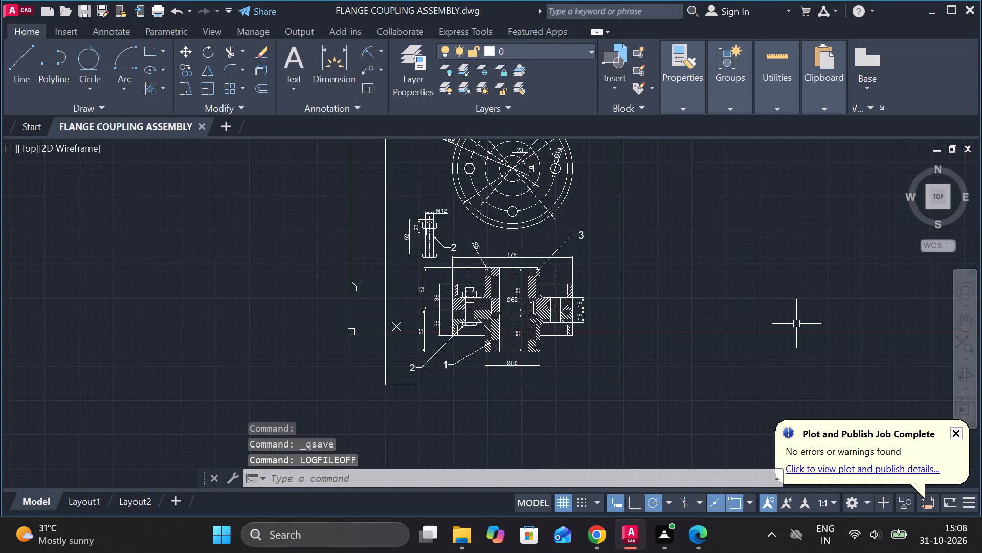
Set up a plot with DWG To PDF.pc3 in landscape orientation, using a window around the whole bordered drawing as the plot area.
{"action": "type", "text": "PLOT"}
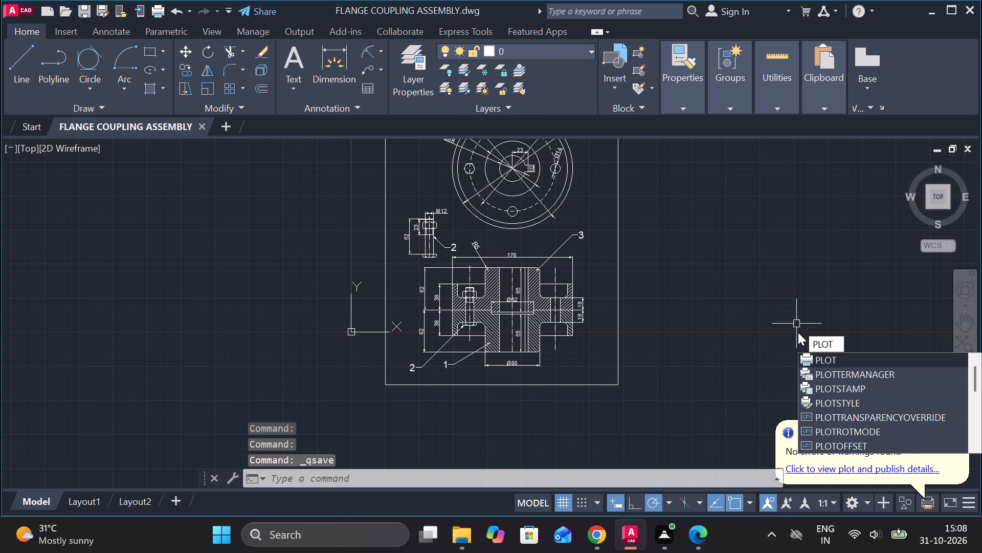
{"action": "left_click", "coordinate": [820, 358]}
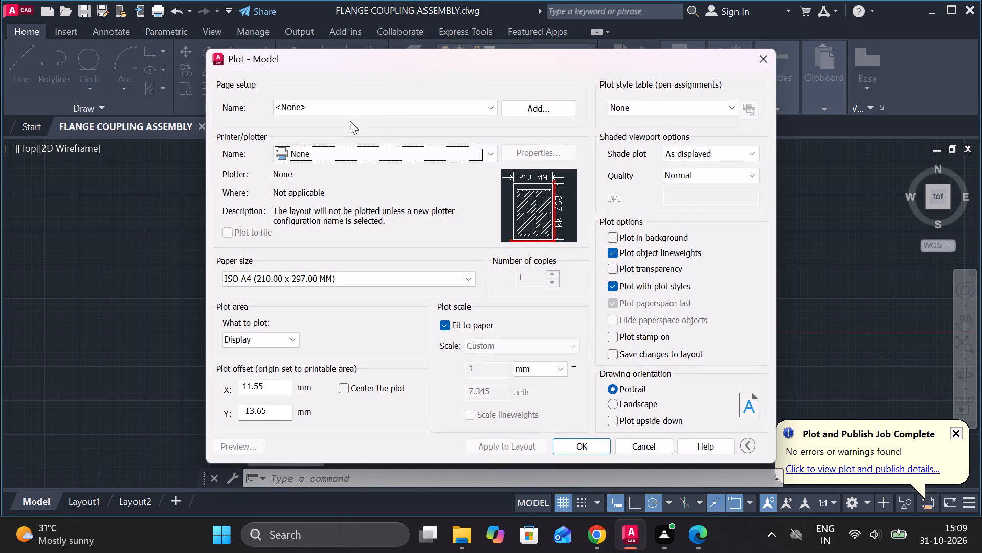
{"action": "left_click", "coordinate": [350, 156]}
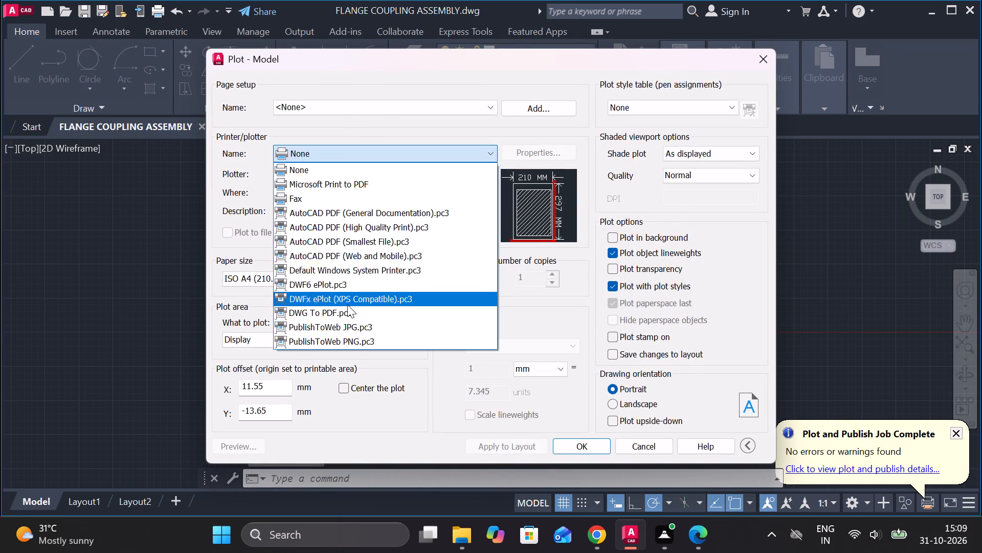
{"action": "left_click", "coordinate": [347, 311]}
{"action": "left_click", "coordinate": [610, 409]}
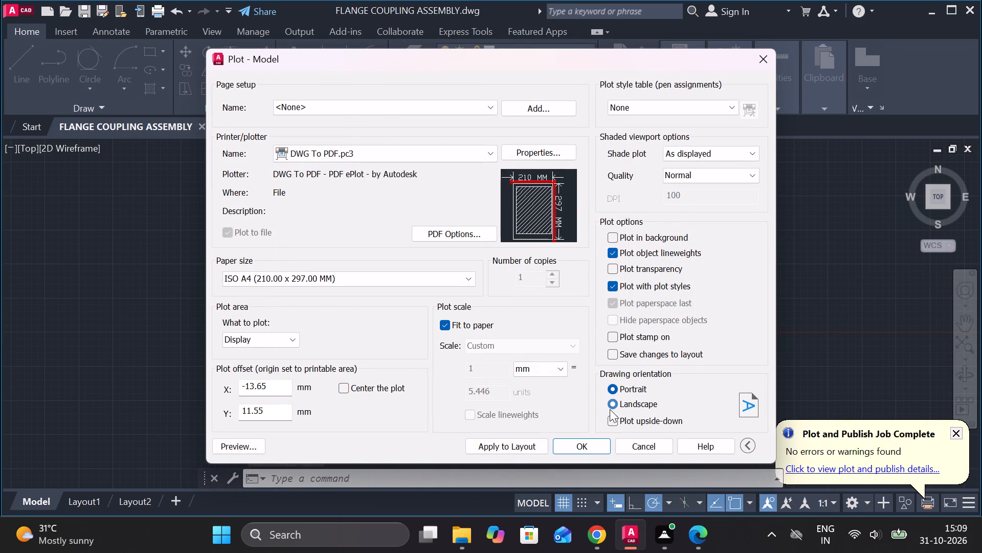
{"action": "left_click", "coordinate": [269, 332]}
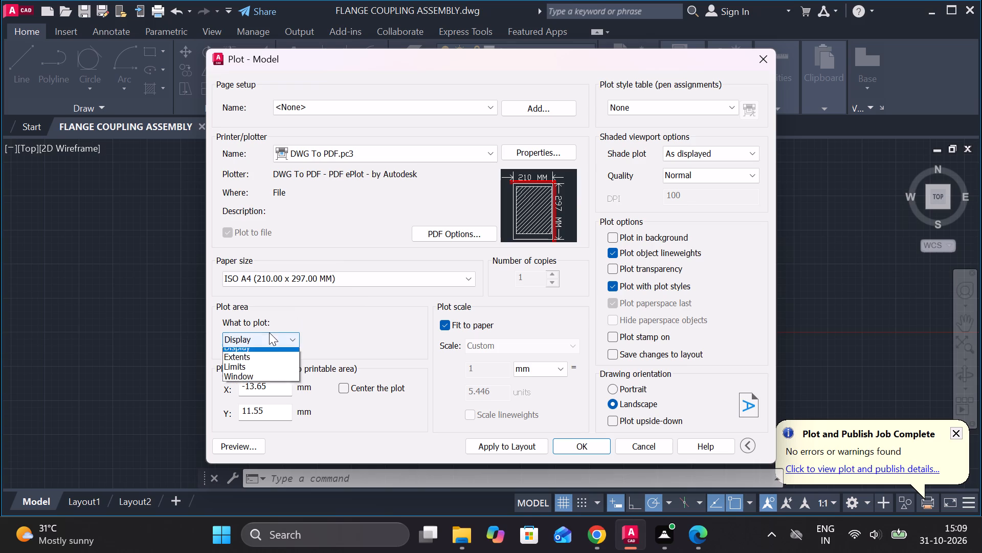
{"action": "left_click", "coordinate": [253, 380]}
{"action": "scroll", "coordinate": [360, 349], "scroll_direction": "down", "scroll_amount": 2}
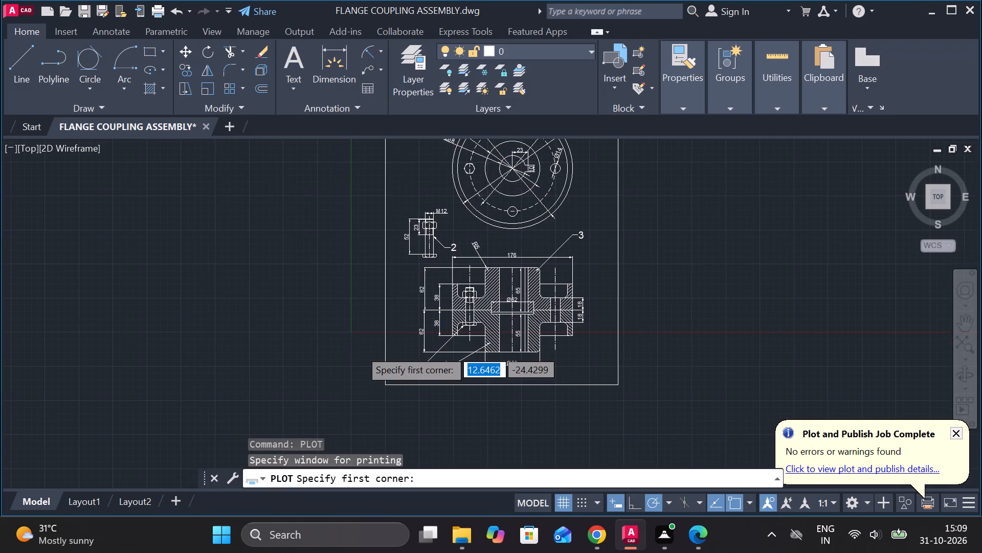
{"action": "left_click", "coordinate": [358, 236]}
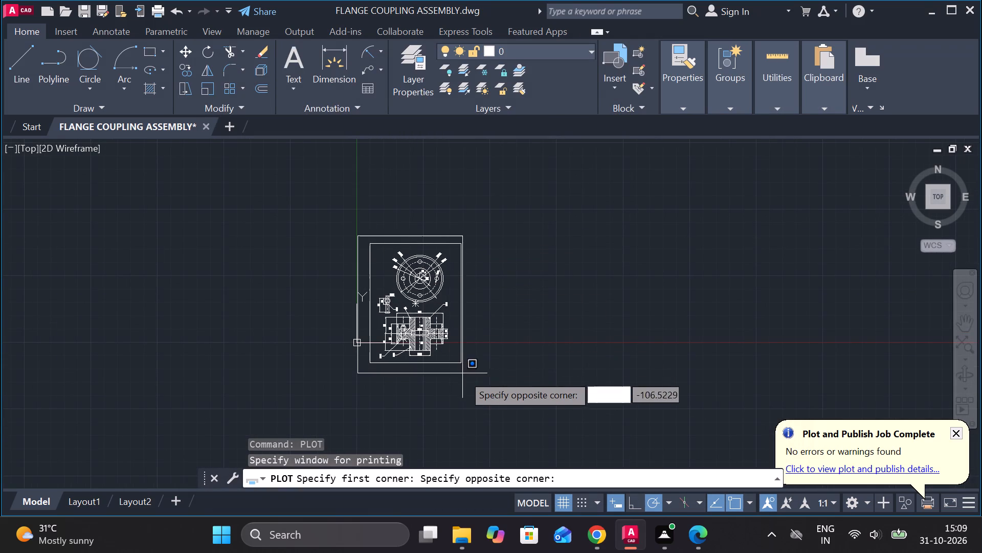
{"action": "left_click", "coordinate": [476, 372]}
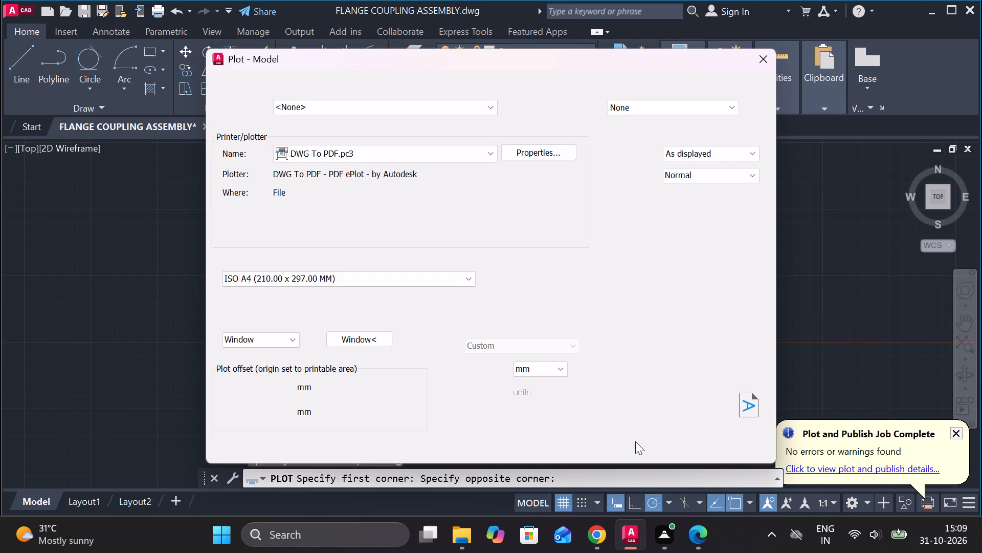
Plot the drawing to Documents as FLANGE COUPLING ASSEMBLY-Model.pdf and look over the output page.
{"action": "left_click", "coordinate": [592, 445]}
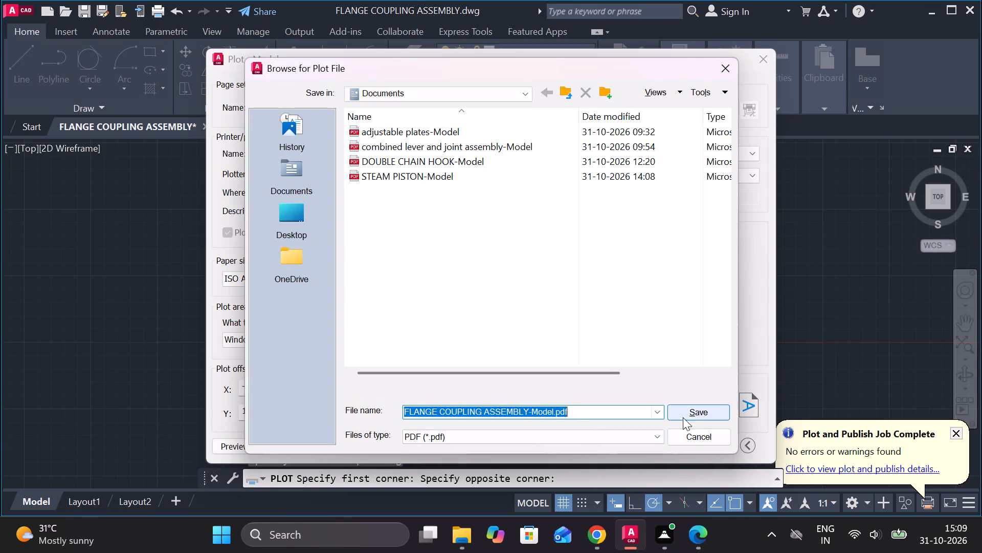
{"action": "left_click", "coordinate": [688, 416]}
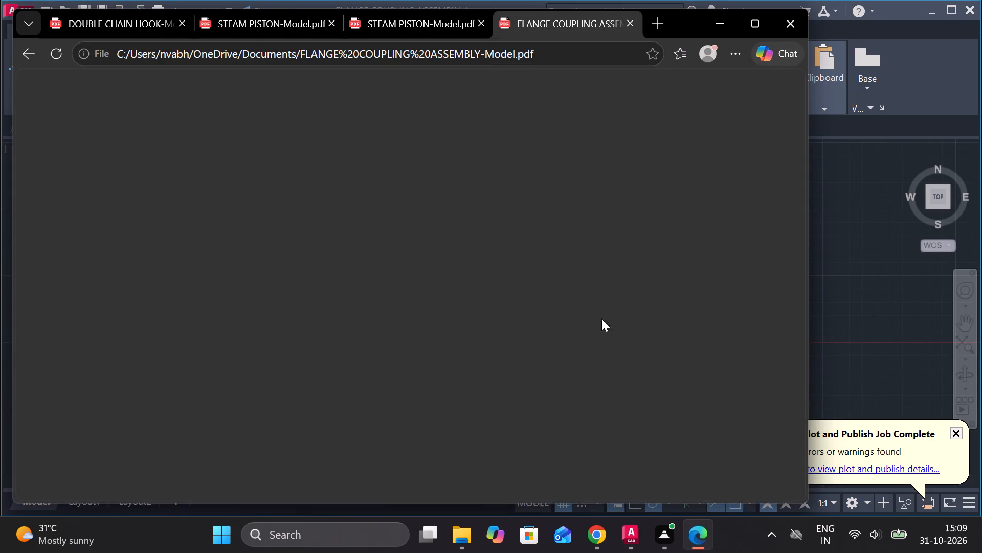
{"action": "scroll", "coordinate": [476, 318], "scroll_direction": "down", "scroll_amount": 2}
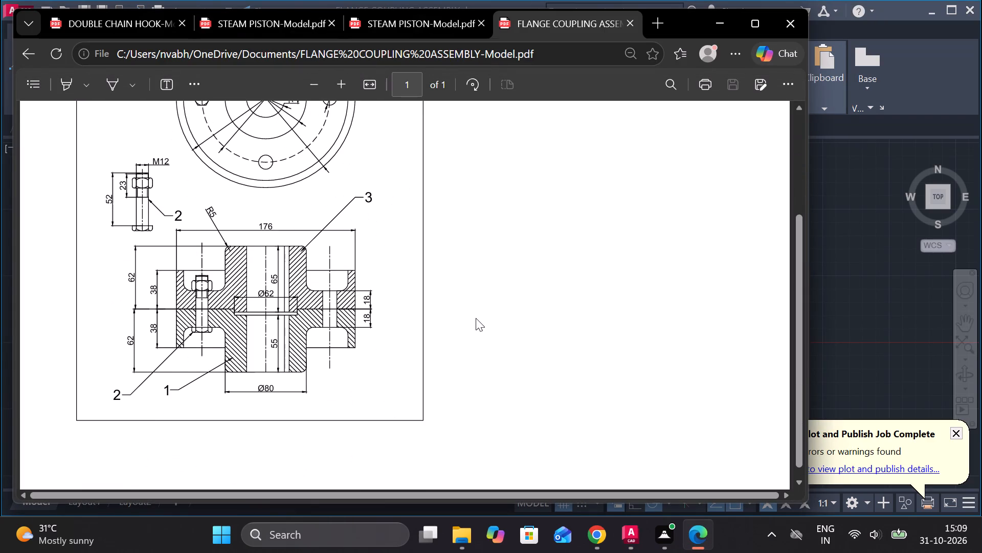